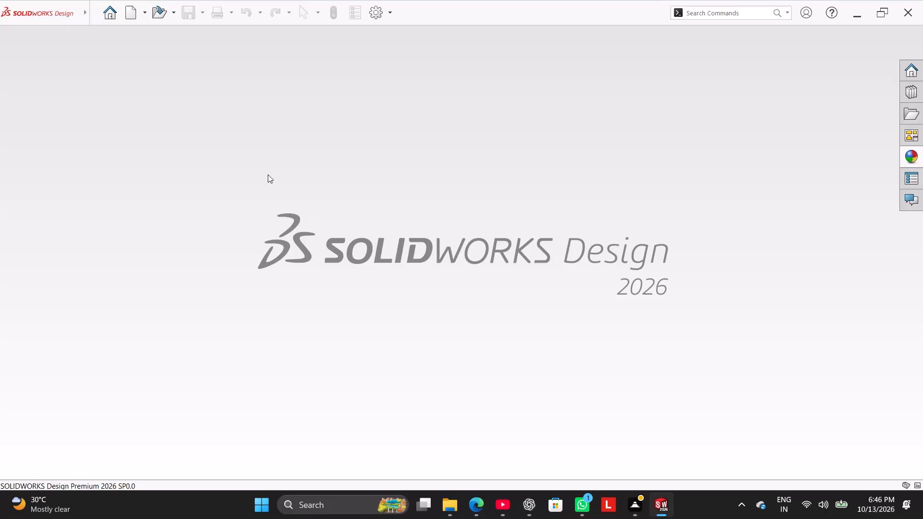
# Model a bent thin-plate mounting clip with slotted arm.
# Create a new part document.
pyautogui.click(135, 11)
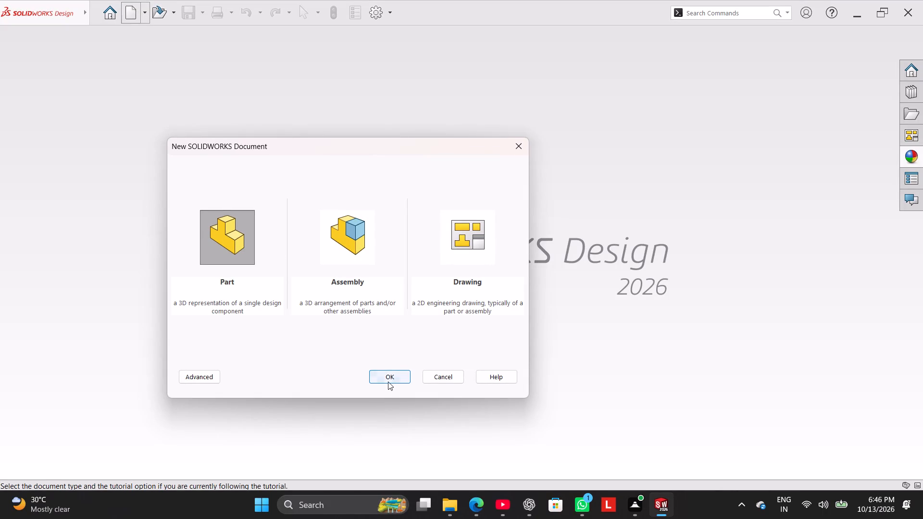
pyautogui.click(388, 382)
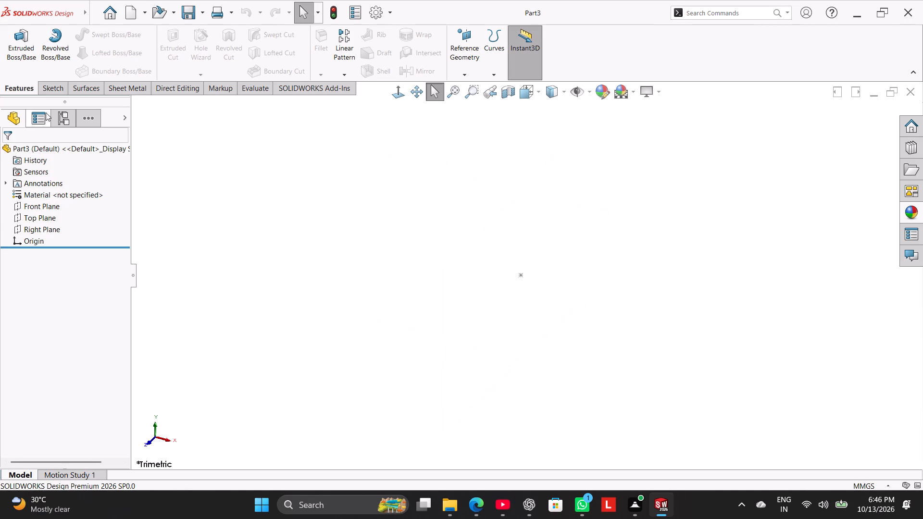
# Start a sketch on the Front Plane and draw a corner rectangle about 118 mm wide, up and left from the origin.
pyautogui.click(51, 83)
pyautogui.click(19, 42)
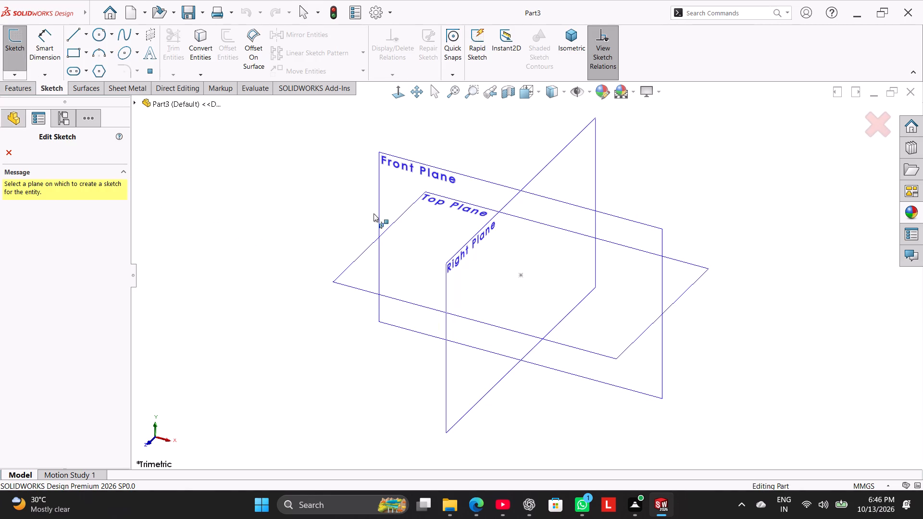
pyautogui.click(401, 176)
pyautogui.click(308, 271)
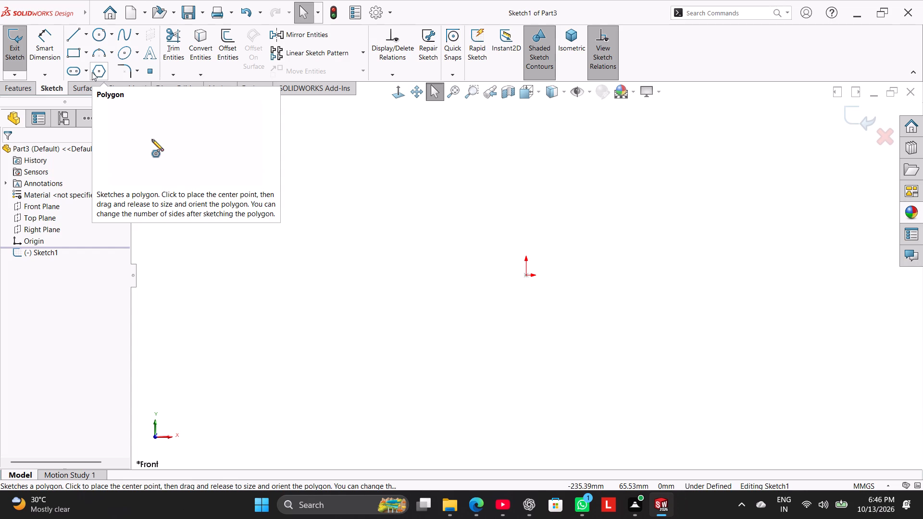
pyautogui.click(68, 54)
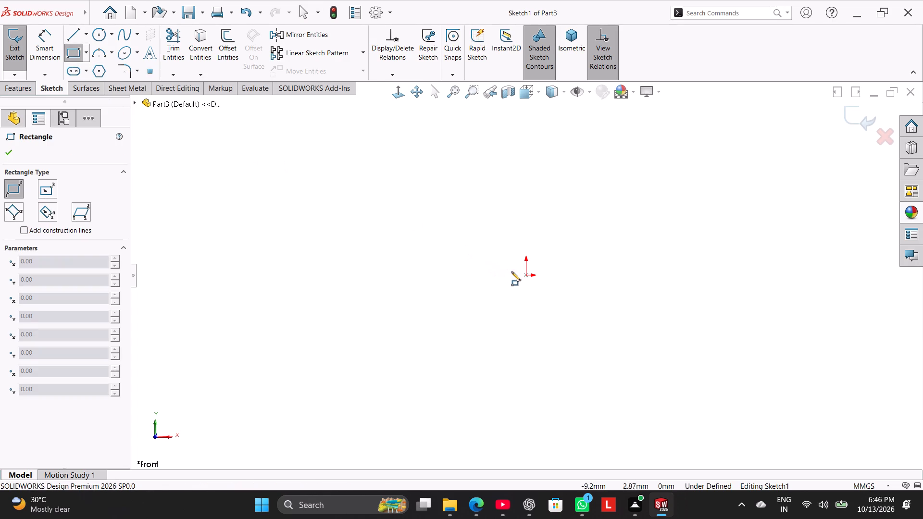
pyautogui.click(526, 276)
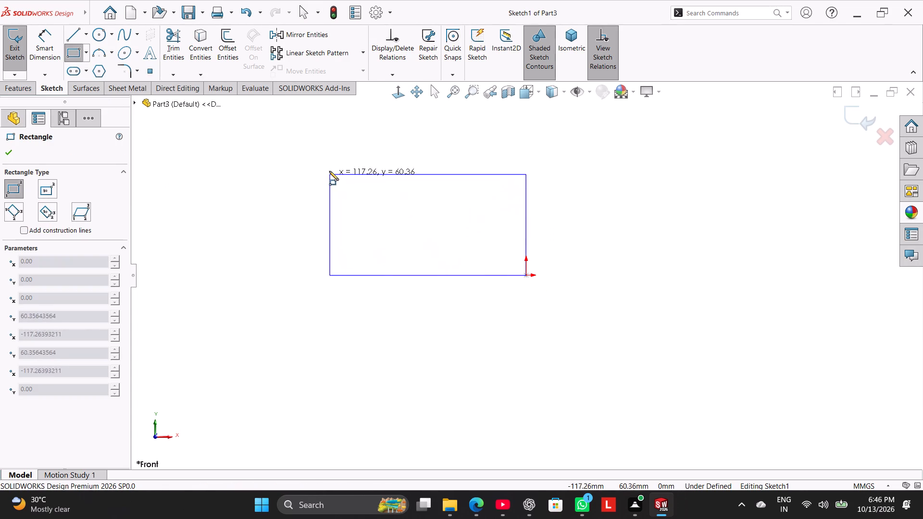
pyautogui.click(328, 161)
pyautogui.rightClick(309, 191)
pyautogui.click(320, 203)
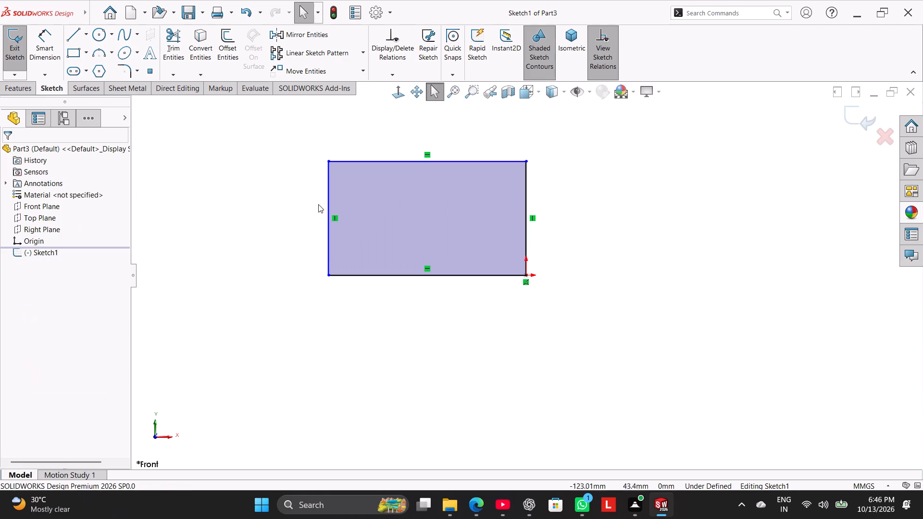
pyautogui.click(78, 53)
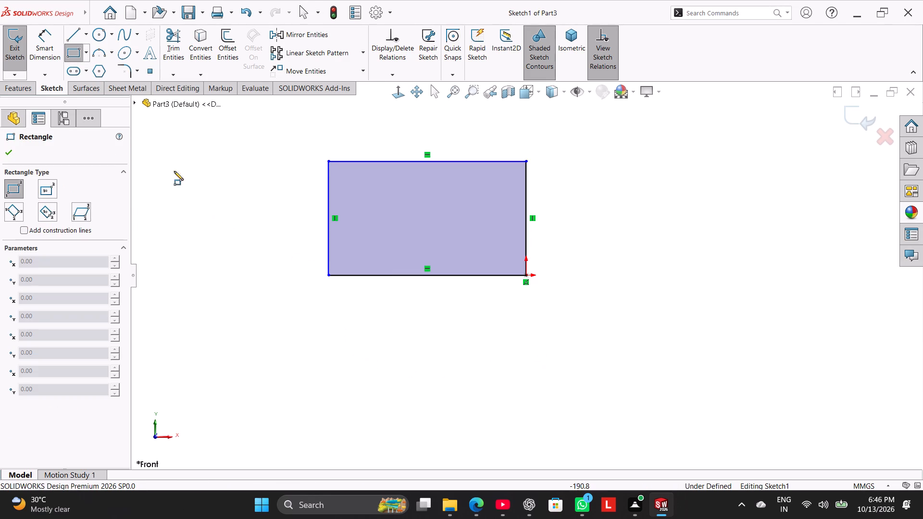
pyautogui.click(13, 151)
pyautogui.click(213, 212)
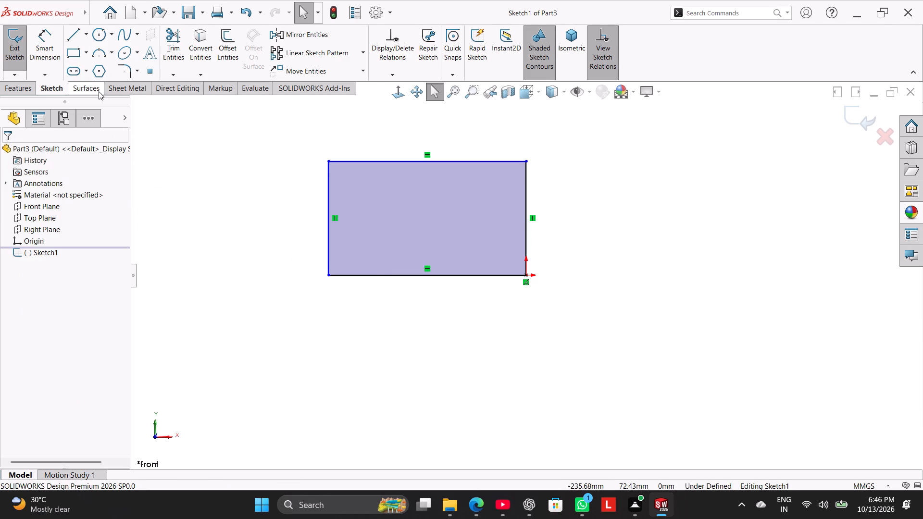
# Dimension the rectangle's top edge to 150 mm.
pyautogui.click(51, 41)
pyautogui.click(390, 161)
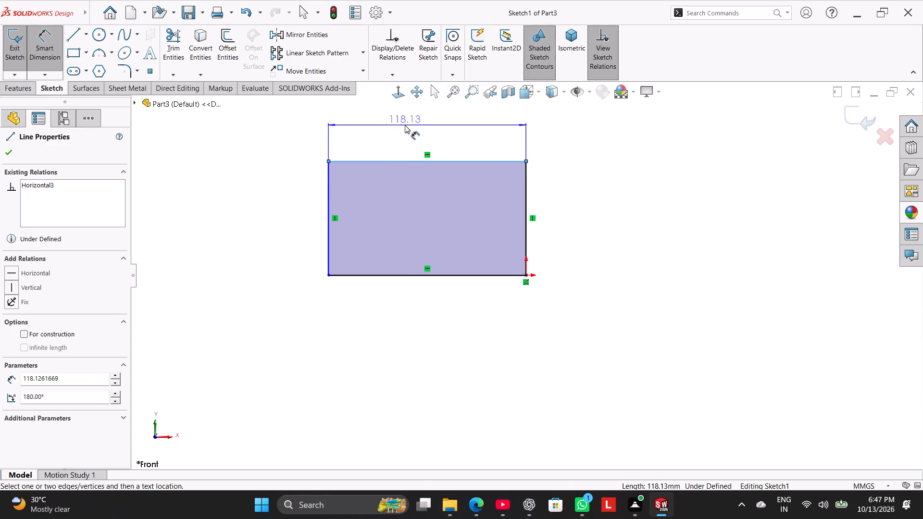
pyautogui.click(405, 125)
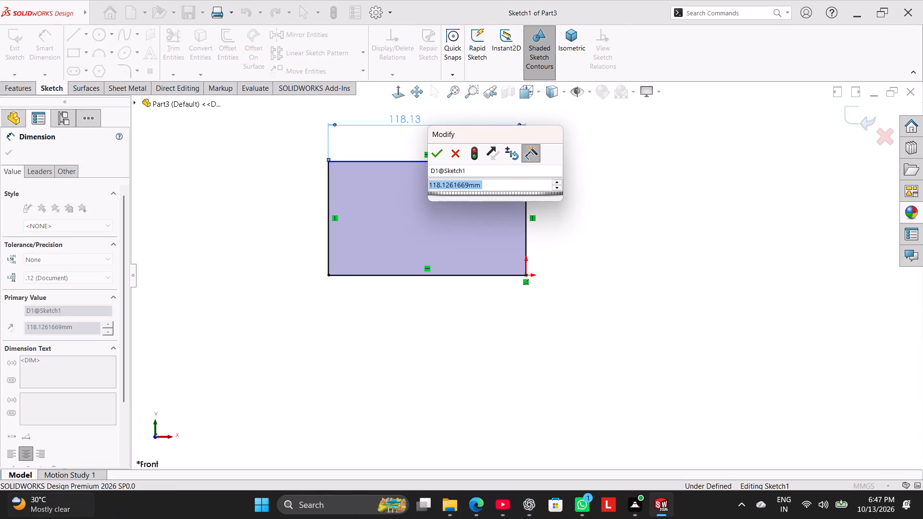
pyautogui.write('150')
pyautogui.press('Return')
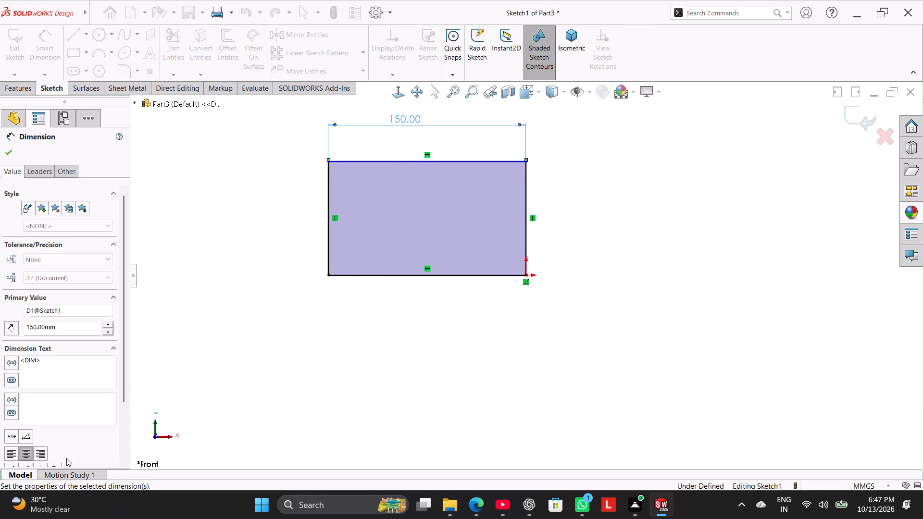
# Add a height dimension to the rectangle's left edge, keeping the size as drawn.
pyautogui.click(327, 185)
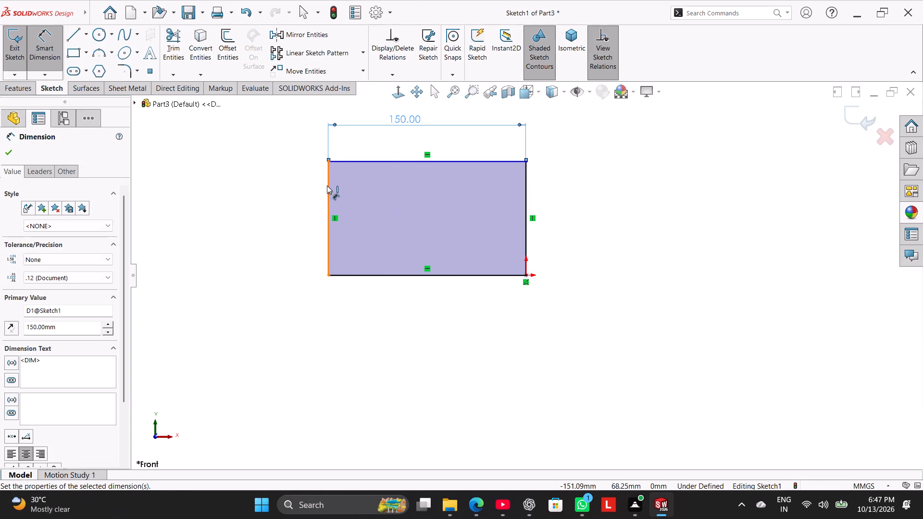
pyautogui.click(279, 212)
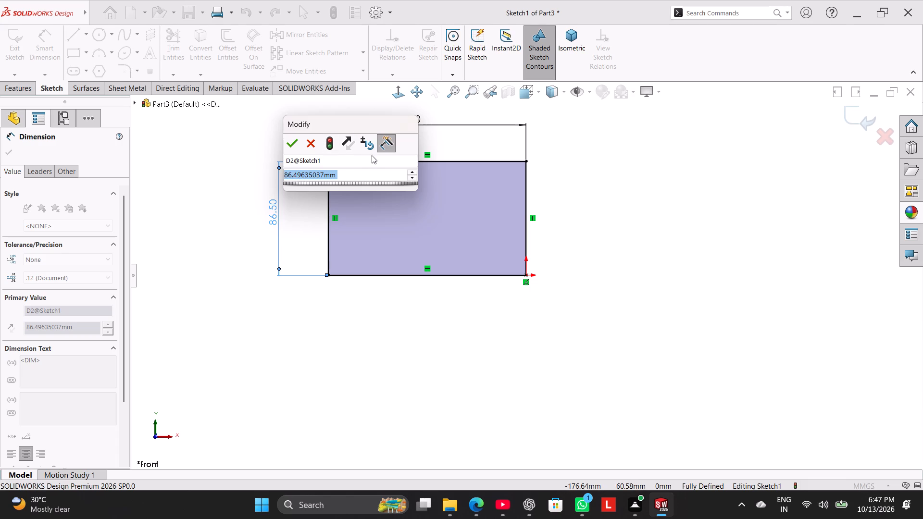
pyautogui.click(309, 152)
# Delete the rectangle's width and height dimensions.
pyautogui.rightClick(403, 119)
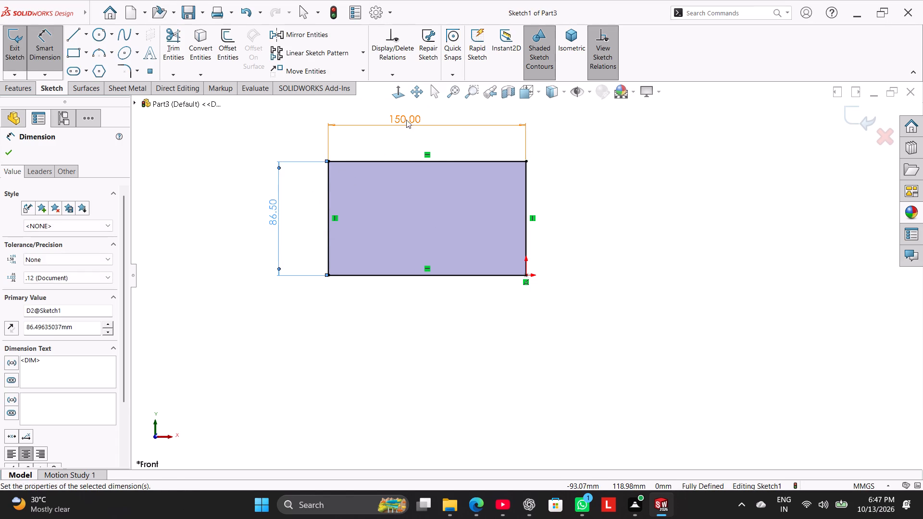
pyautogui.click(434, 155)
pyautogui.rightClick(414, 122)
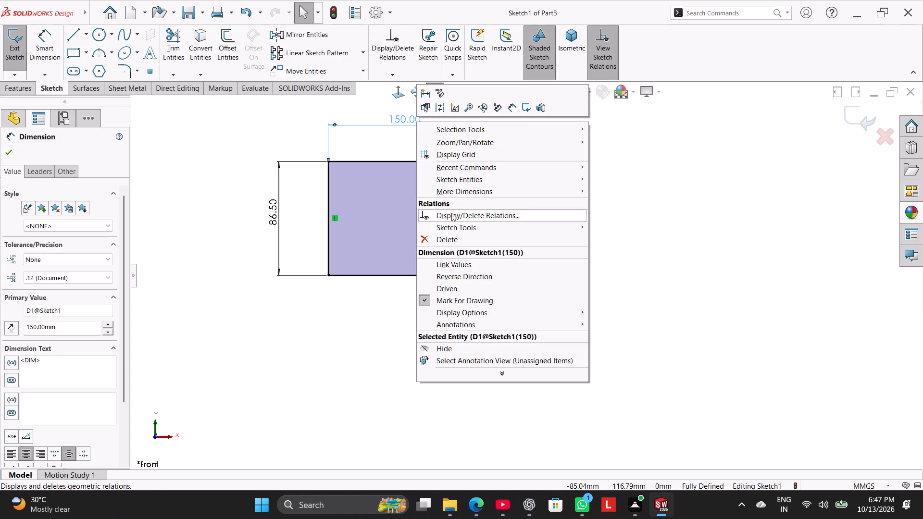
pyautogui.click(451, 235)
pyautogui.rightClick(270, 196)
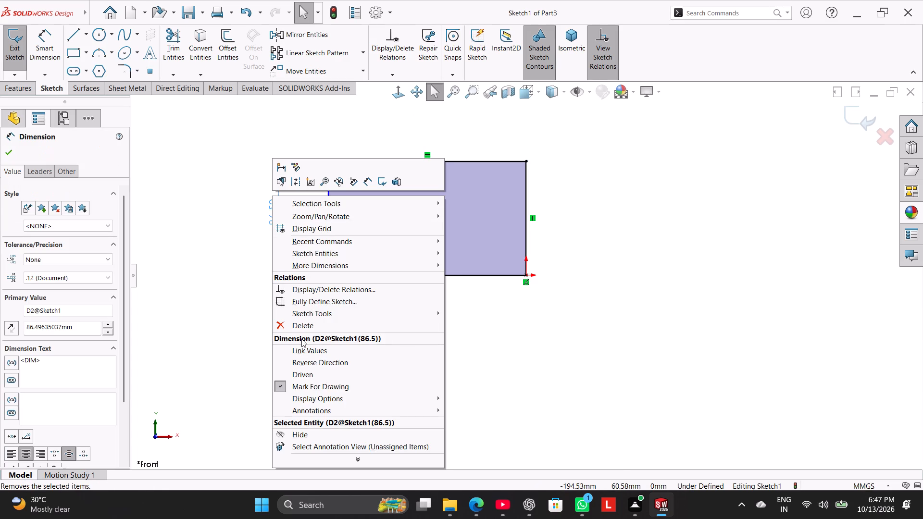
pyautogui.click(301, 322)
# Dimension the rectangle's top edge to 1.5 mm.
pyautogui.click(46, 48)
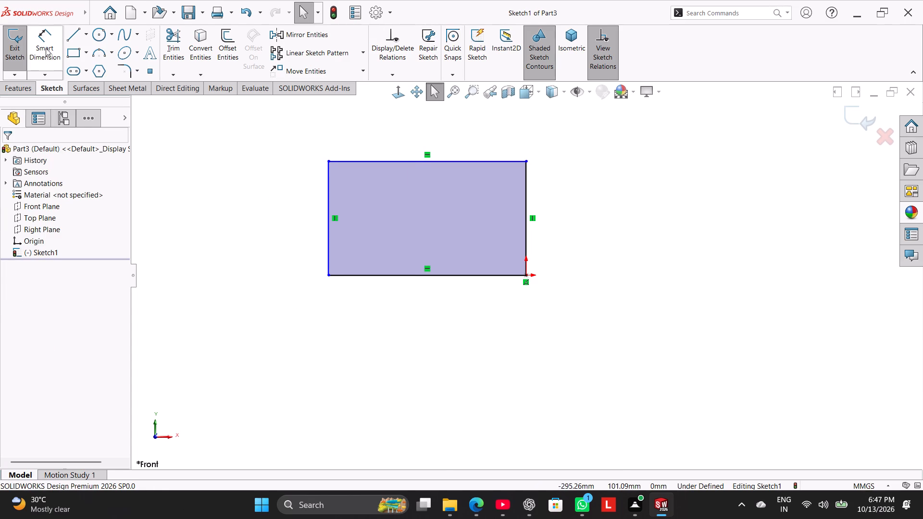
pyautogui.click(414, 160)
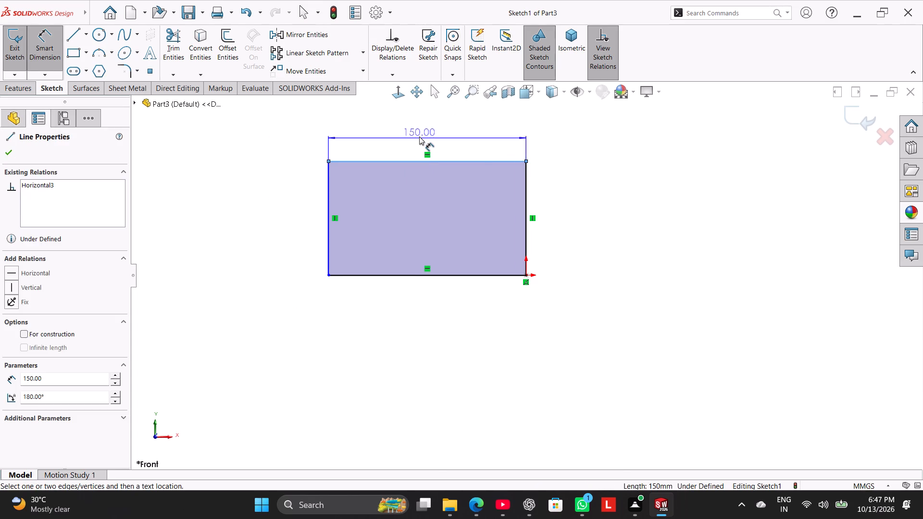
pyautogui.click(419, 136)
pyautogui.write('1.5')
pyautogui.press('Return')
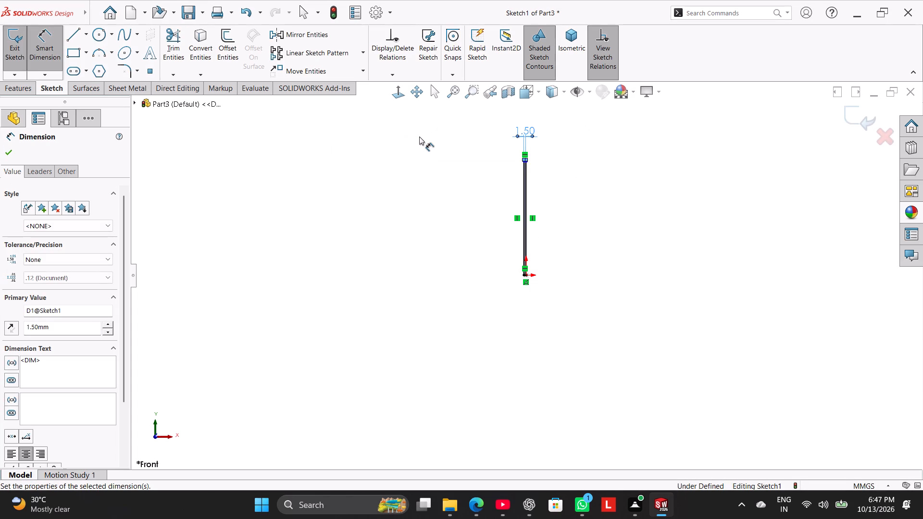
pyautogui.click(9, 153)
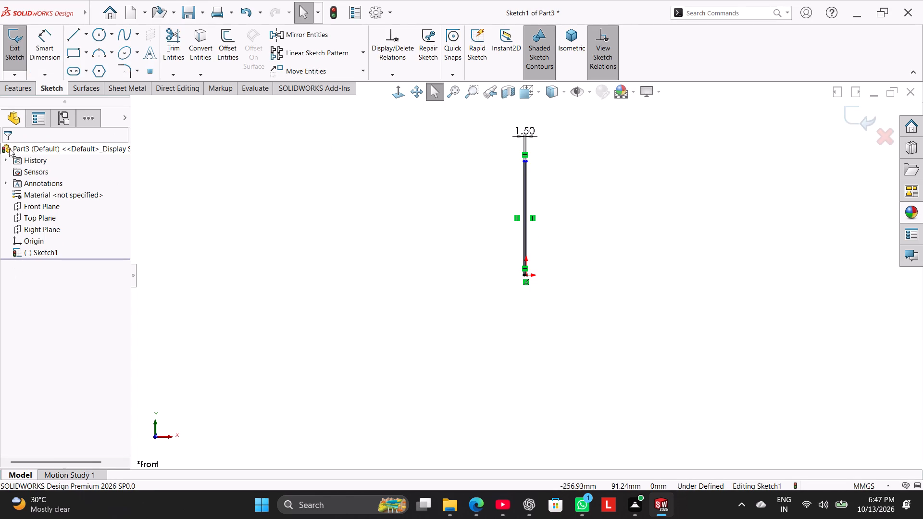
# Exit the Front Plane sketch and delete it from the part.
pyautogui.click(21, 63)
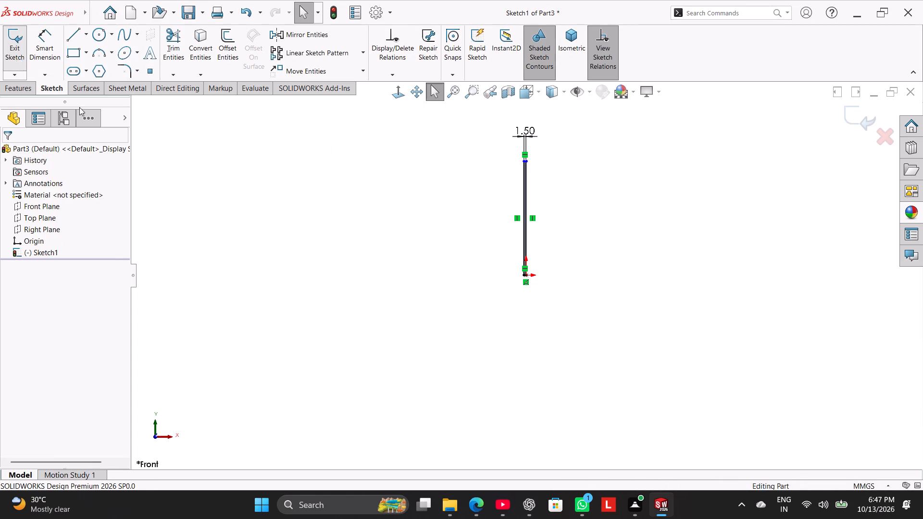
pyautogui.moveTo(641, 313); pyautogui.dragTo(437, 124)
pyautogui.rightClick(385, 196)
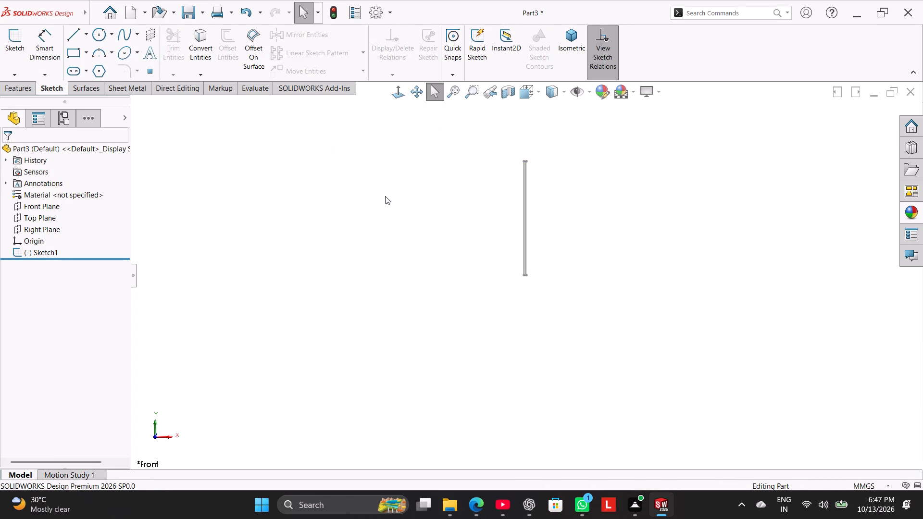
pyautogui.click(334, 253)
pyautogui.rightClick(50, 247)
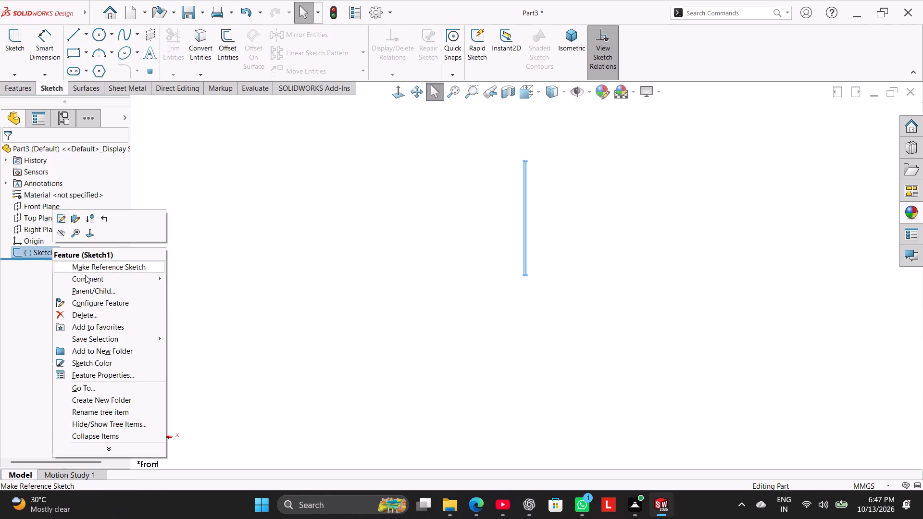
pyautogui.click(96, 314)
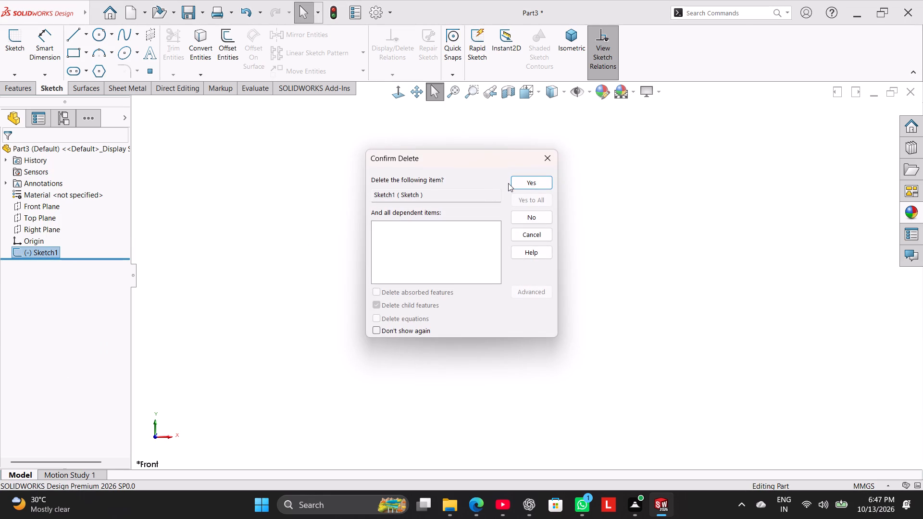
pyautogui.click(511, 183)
# Start a sketch on the Right Plane and draw a corner rectangle about 92 mm wide, up and left from the origin.
pyautogui.click(17, 42)
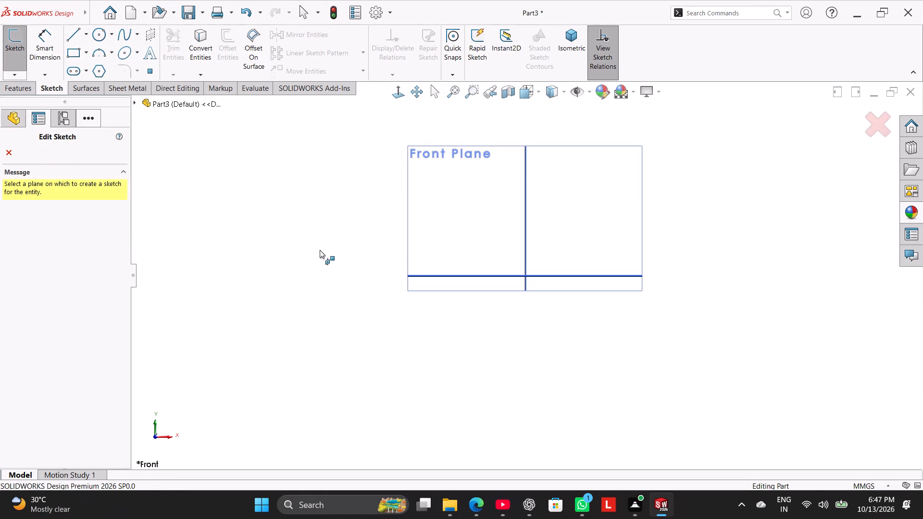
pyautogui.moveTo(321, 254); pyautogui.dragTo(461, 152, button='right')
pyautogui.click(456, 249)
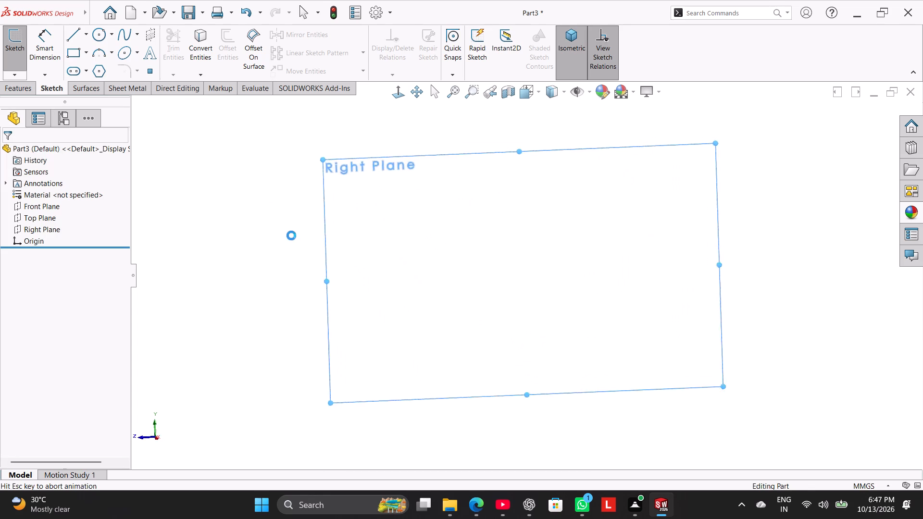
pyautogui.click(267, 219)
pyautogui.click(74, 57)
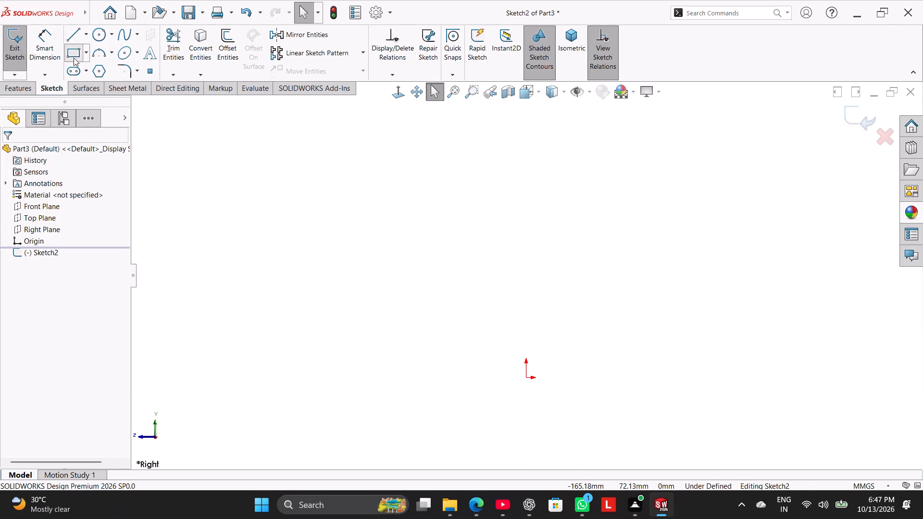
pyautogui.click(528, 379)
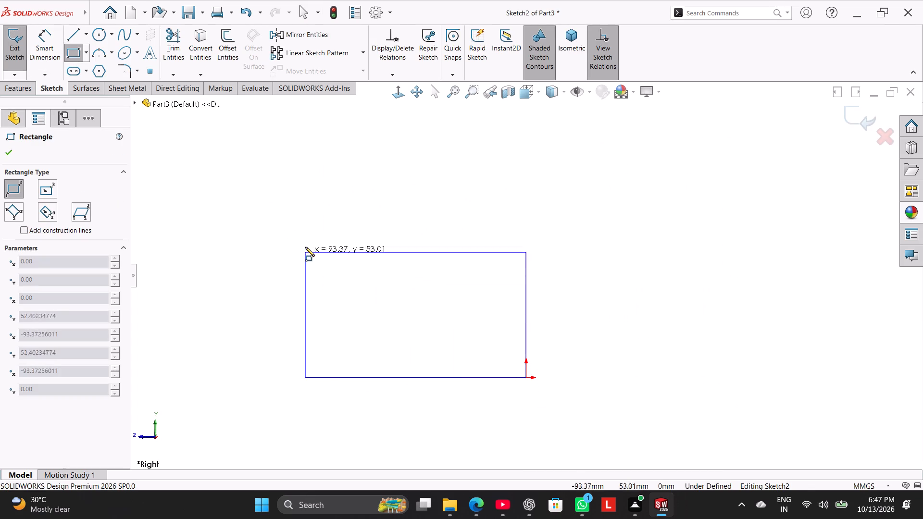
pyautogui.click(308, 235)
pyautogui.rightClick(285, 200)
pyautogui.click(302, 206)
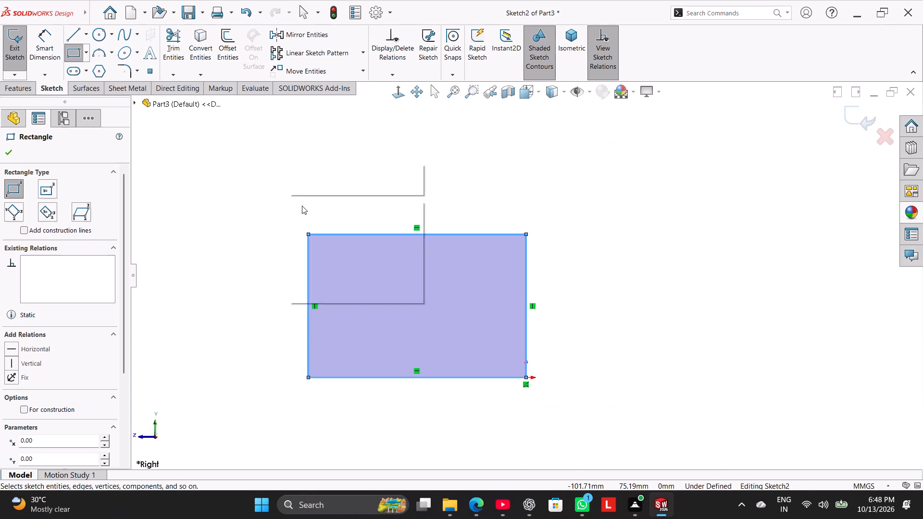
# Dimension the rectangle's top edge to 1.5 mm.
pyautogui.click(55, 37)
pyautogui.click(396, 235)
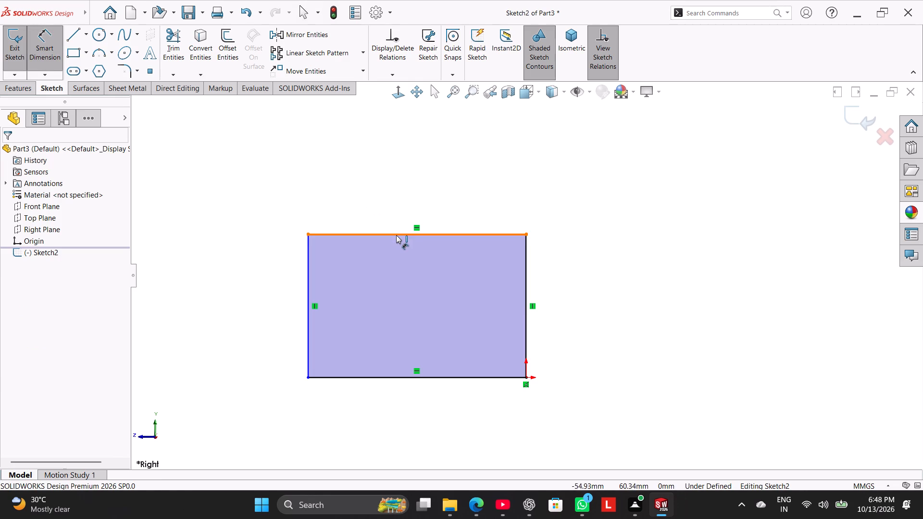
pyautogui.click(414, 198)
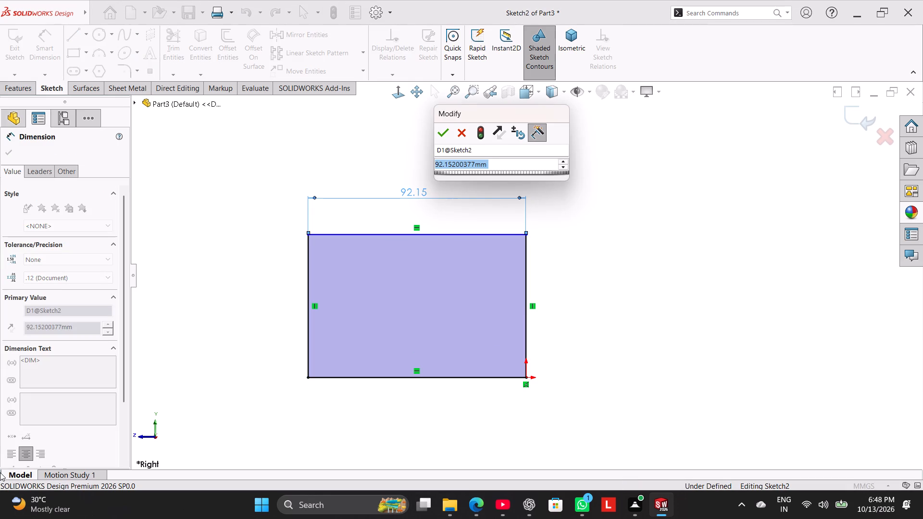
pyautogui.write('1.5')
pyautogui.press('Return')
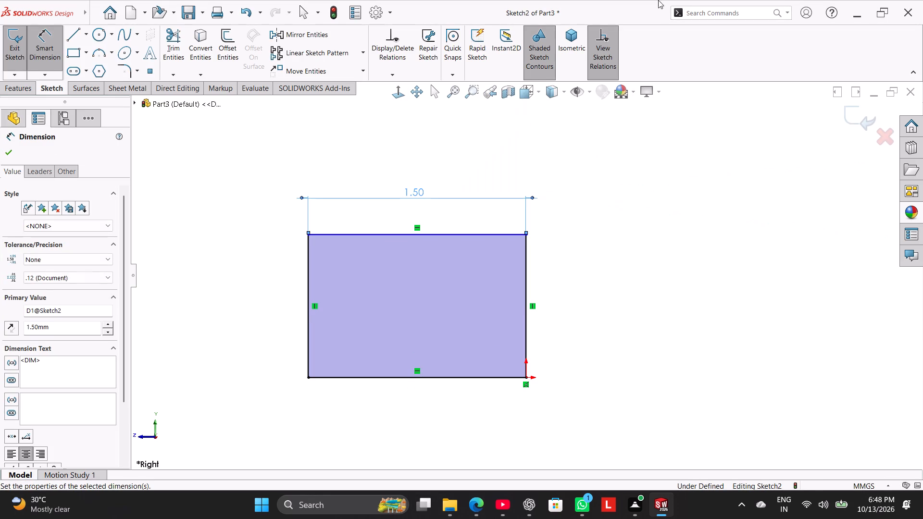
pyautogui.click(569, 152)
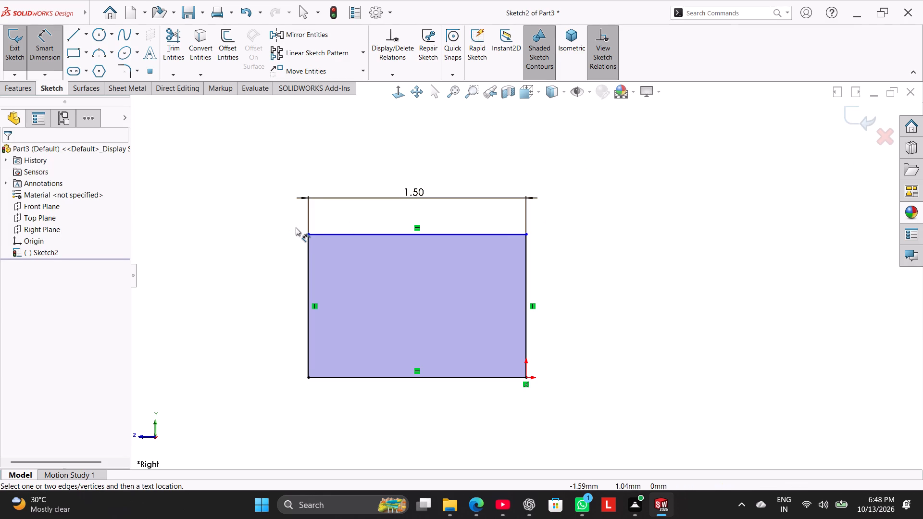
# Dimension the rectangle's left edge to 1.2 mm.
pyautogui.click(308, 279)
pyautogui.click(258, 301)
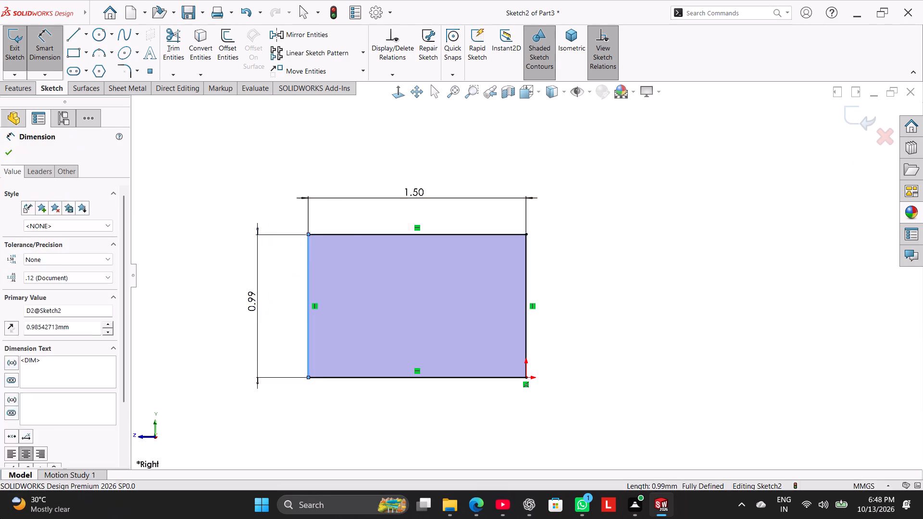
pyautogui.write('1.')
pyautogui.press('2')
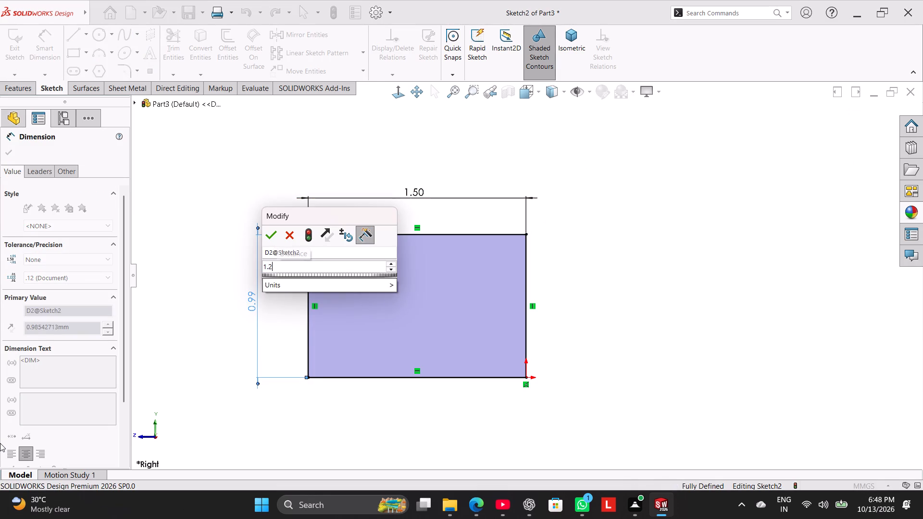
pyautogui.press('Return')
pyautogui.click(630, 250)
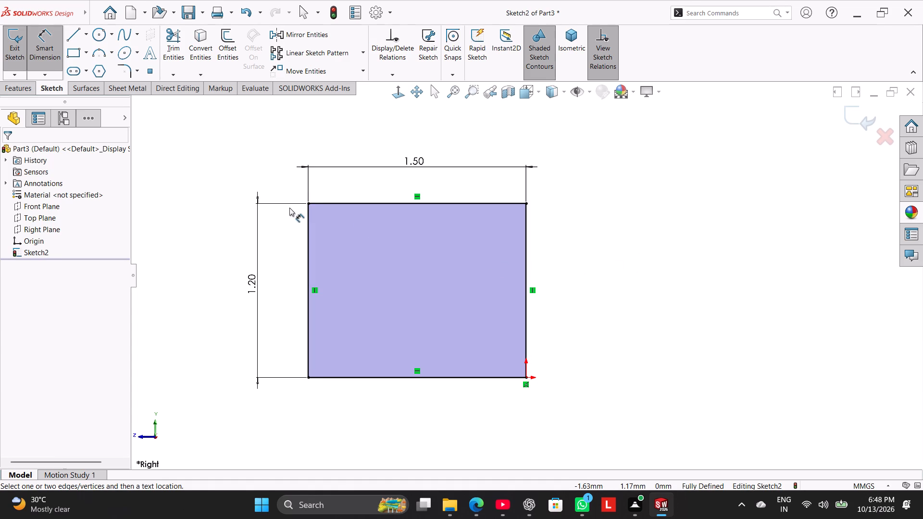
pyautogui.rightClick(223, 181)
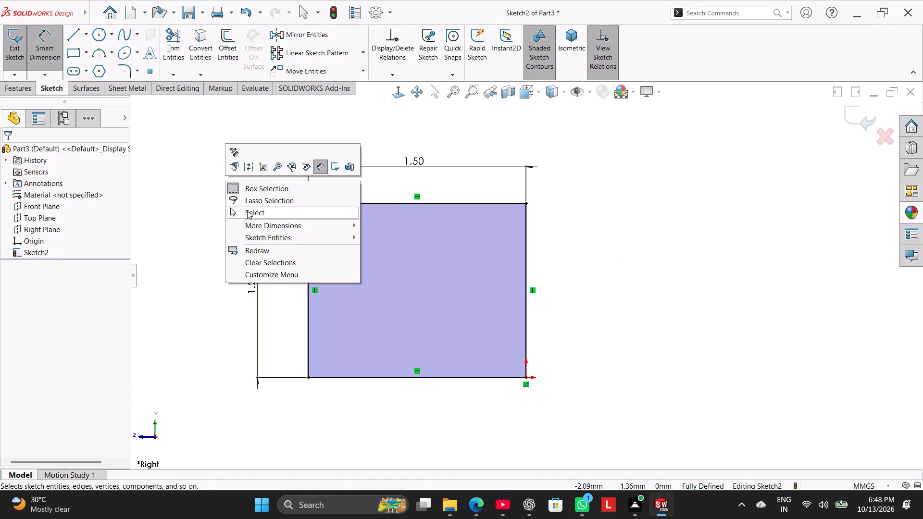
pyautogui.click(247, 210)
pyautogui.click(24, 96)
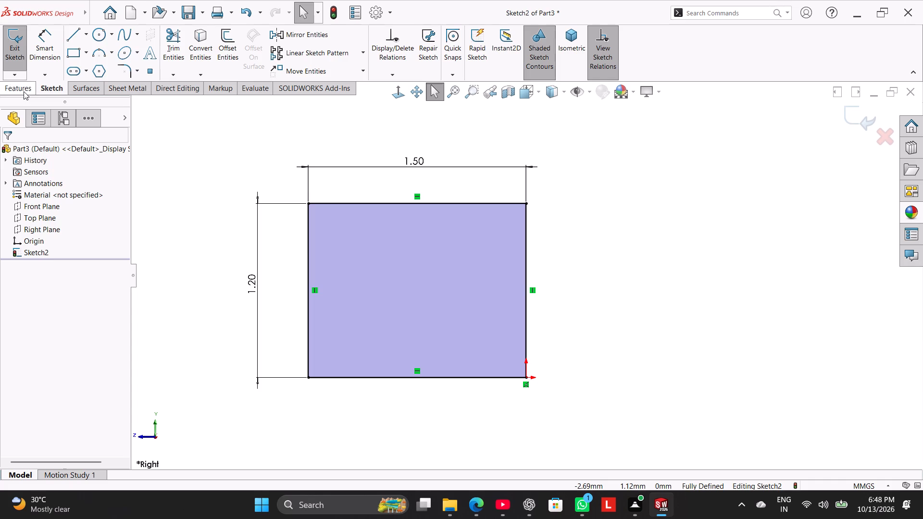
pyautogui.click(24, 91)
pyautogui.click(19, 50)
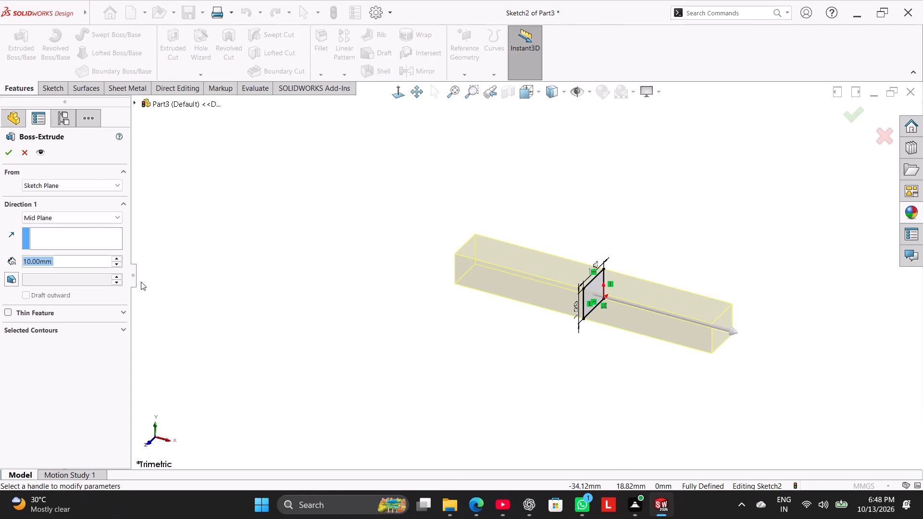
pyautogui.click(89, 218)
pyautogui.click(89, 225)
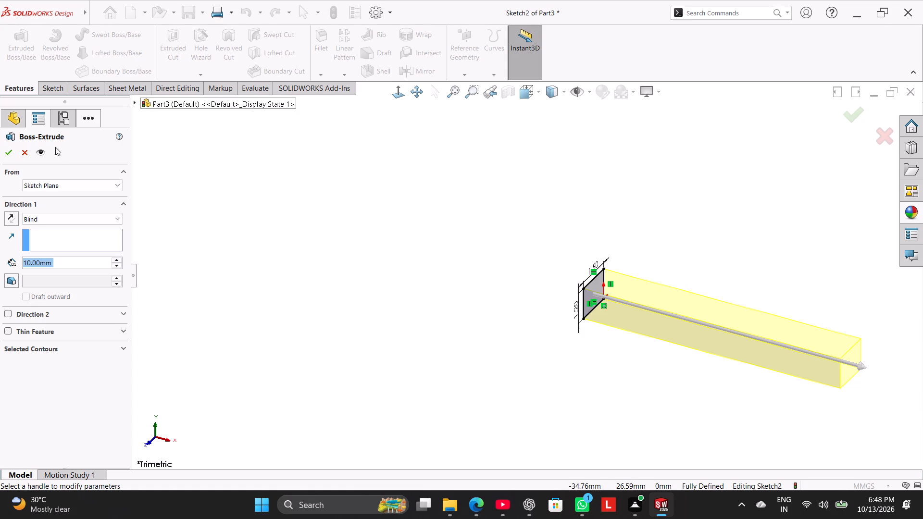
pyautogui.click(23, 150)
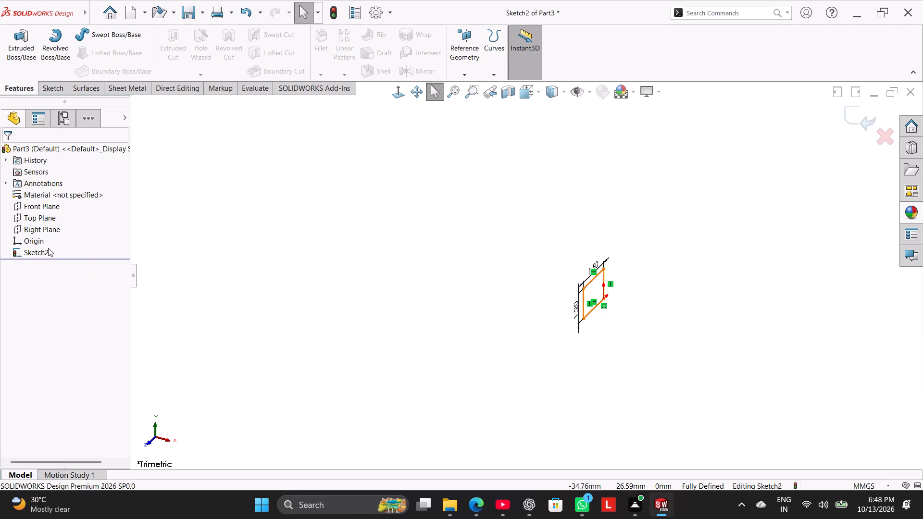
# Exit the rectangle sketch and move it from the Right Plane to the Front Plane.
pyautogui.rightClick(48, 248)
pyautogui.click(199, 215)
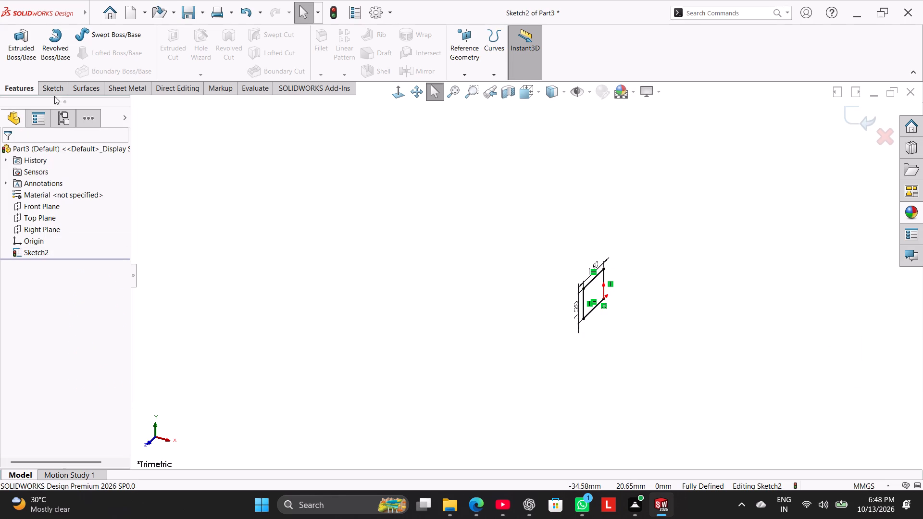
pyautogui.click(57, 90)
pyautogui.click(20, 52)
pyautogui.rightClick(39, 252)
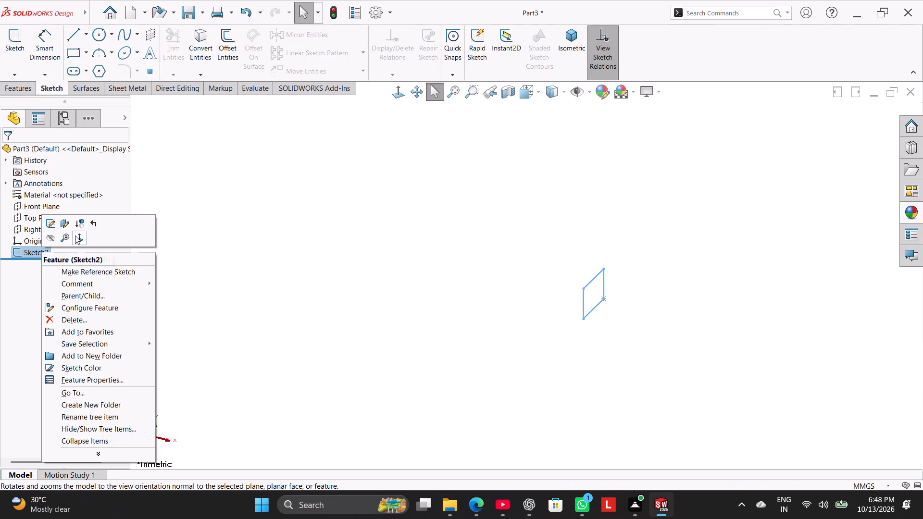
pyautogui.click(66, 227)
pyautogui.click(138, 105)
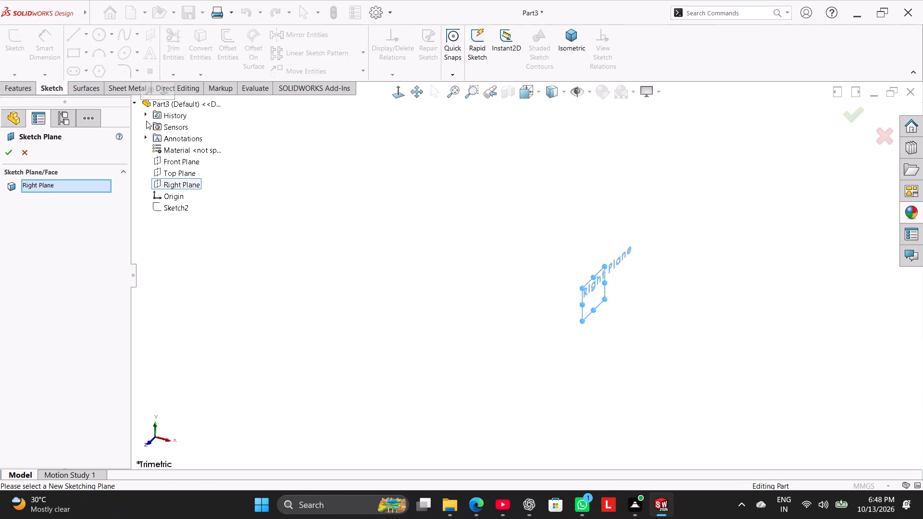
pyautogui.click(169, 159)
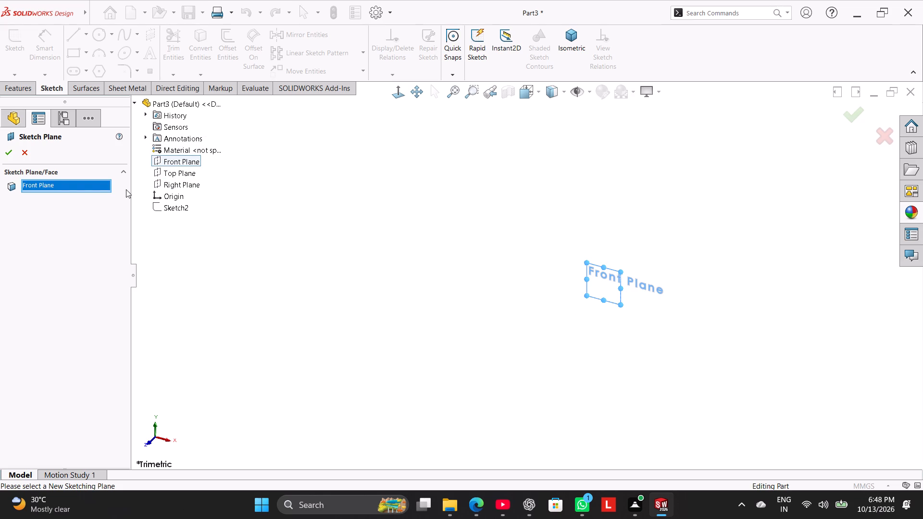
pyautogui.click(10, 152)
pyautogui.click(276, 233)
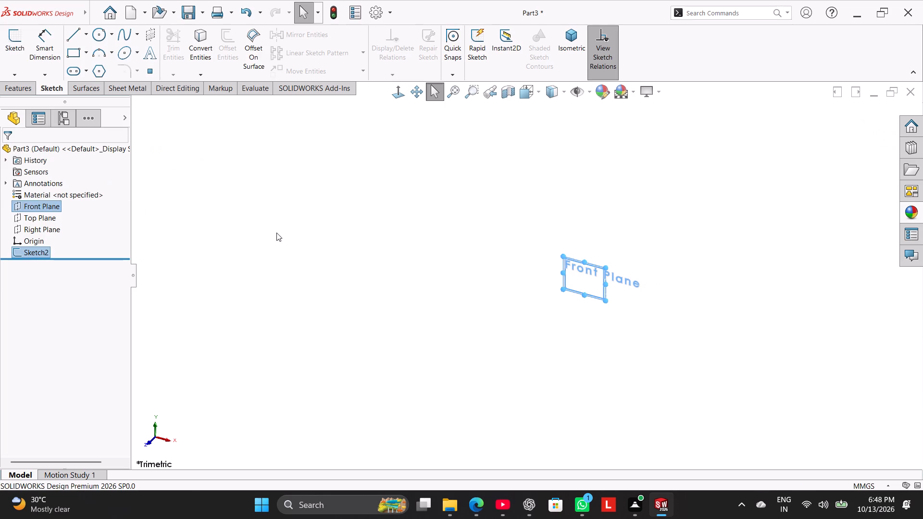
# Reopen the rectangle sketch and extrude it as a Blind boss 0.6 mm deep in the reversed direction.
pyautogui.moveTo(265, 269); pyautogui.dragTo(430, 174, button='right')
pyautogui.click(283, 288)
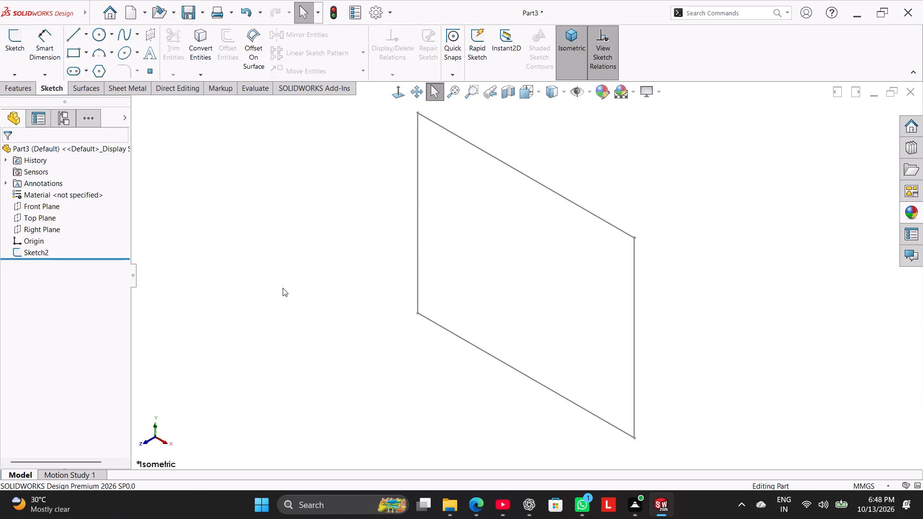
pyautogui.click(39, 251)
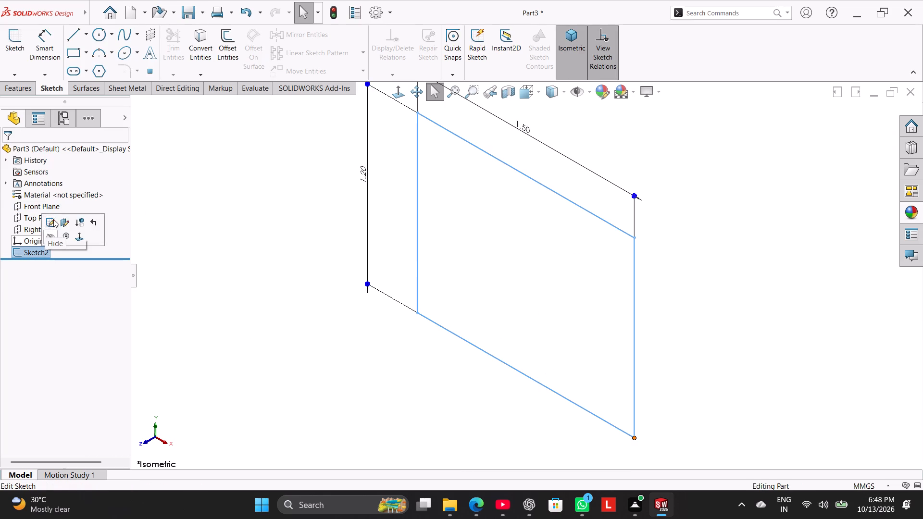
pyautogui.click(53, 219)
pyautogui.click(19, 90)
pyautogui.click(20, 62)
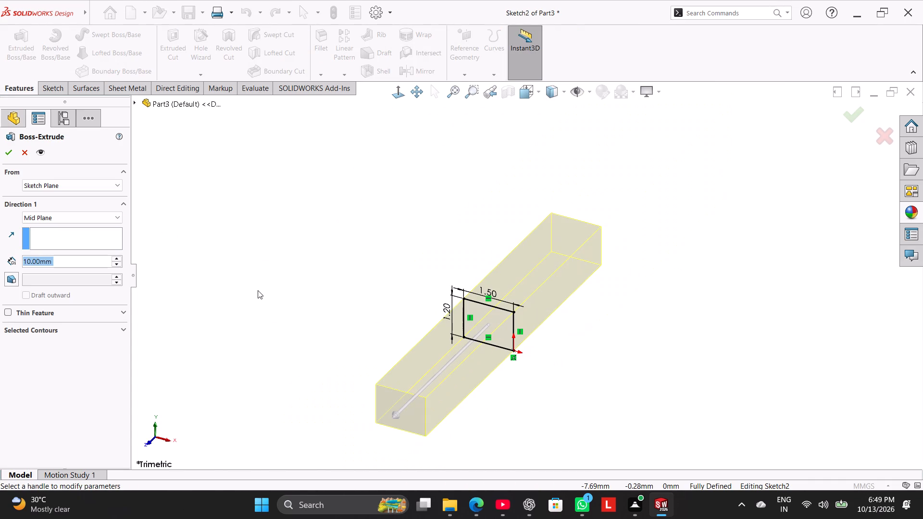
pyautogui.click(44, 217)
pyautogui.click(52, 227)
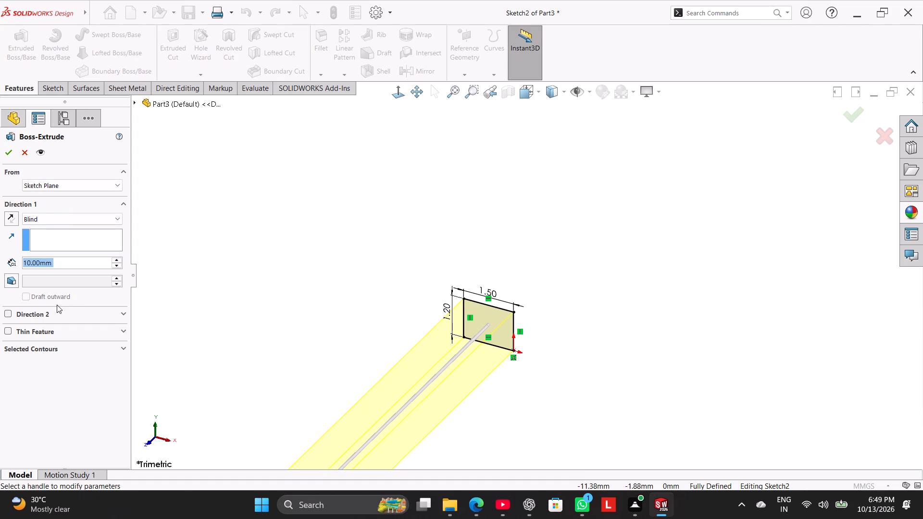
pyautogui.click(11, 217)
pyautogui.doubleClick(70, 264)
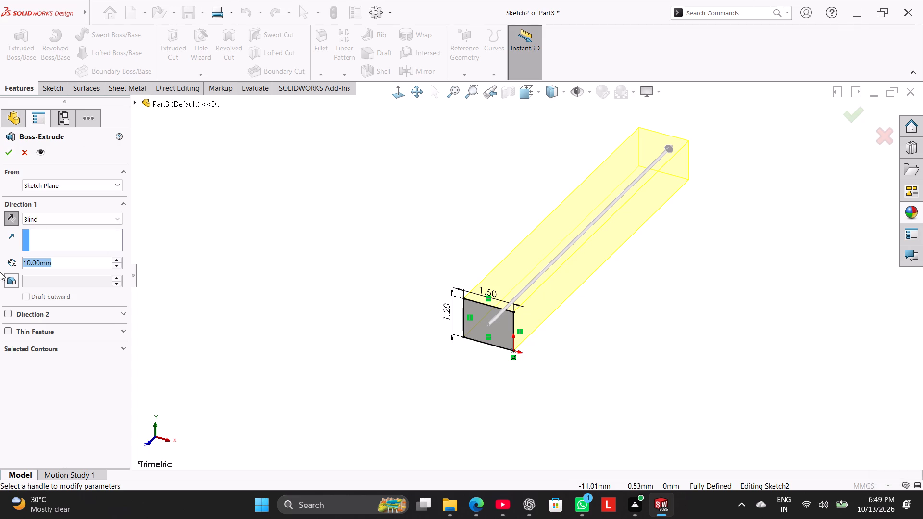
pyautogui.press('0')
pyautogui.press('.')
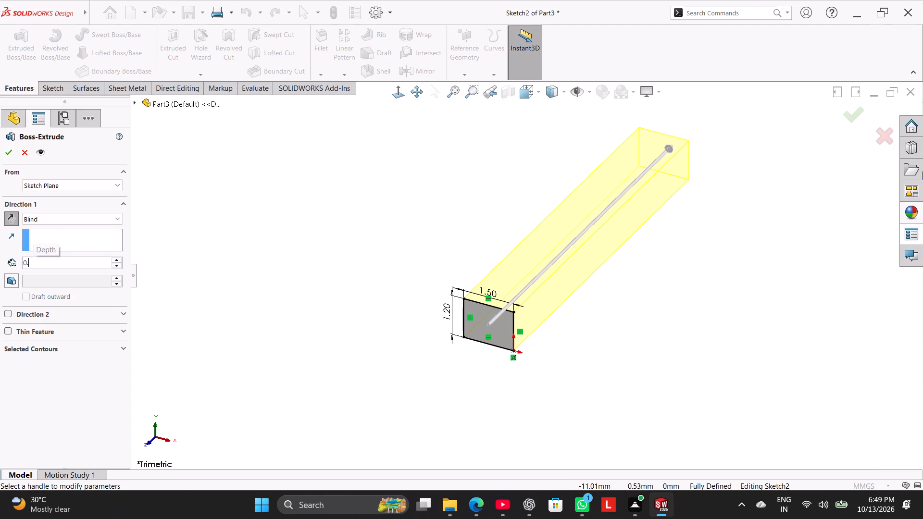
pyautogui.press('6')
pyautogui.press('Return')
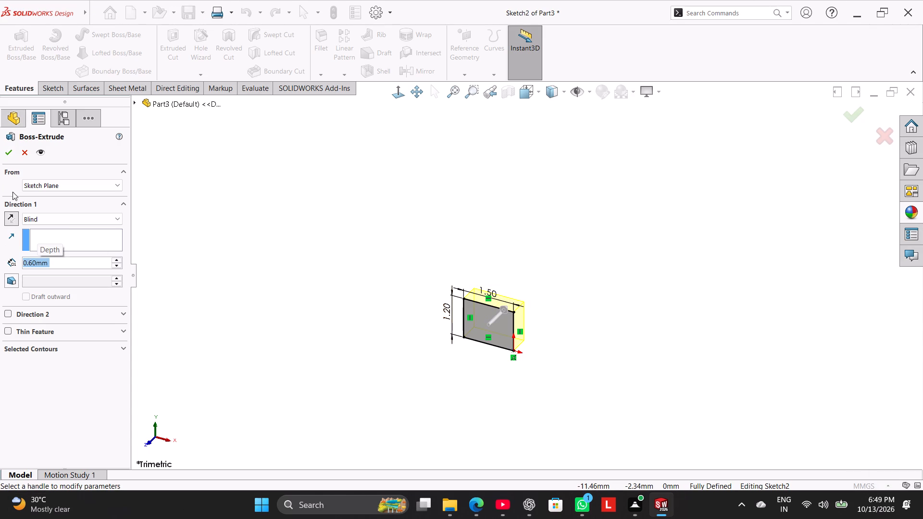
pyautogui.click(12, 150)
# Edit the boss extrusion and set its depth to 0.06 mm.
pyautogui.moveTo(374, 217); pyautogui.dragTo(380, 221)
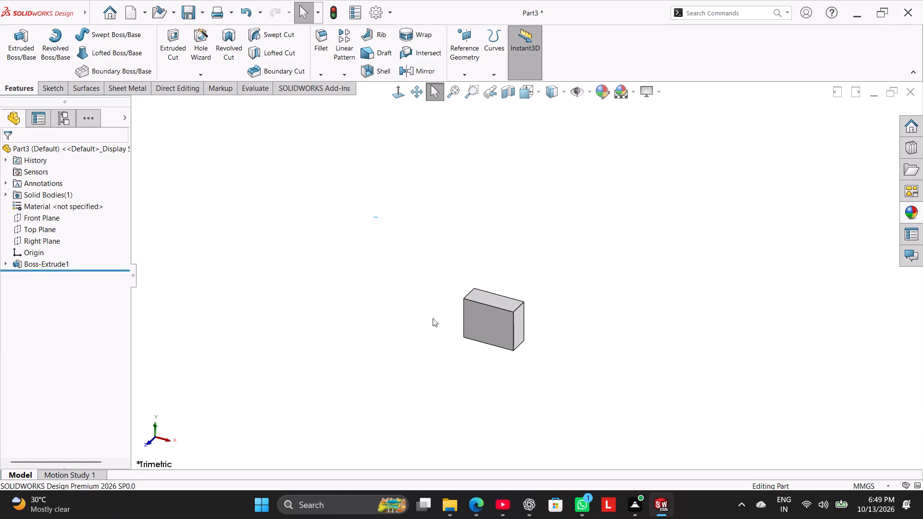
pyautogui.scroll(-5, 507, 324)
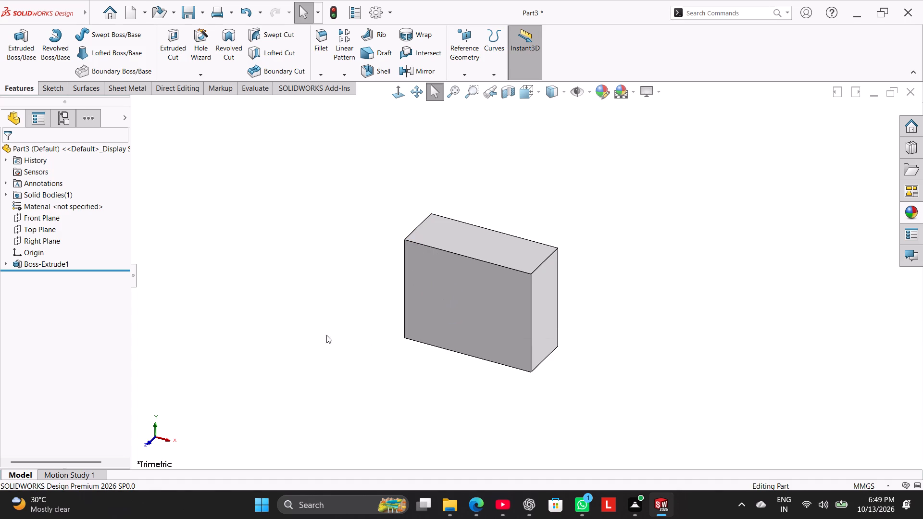
pyautogui.moveTo(312, 319); pyautogui.dragTo(349, 333, button='middle')
pyautogui.moveTo(325, 338); pyautogui.dragTo(469, 155, button='right')
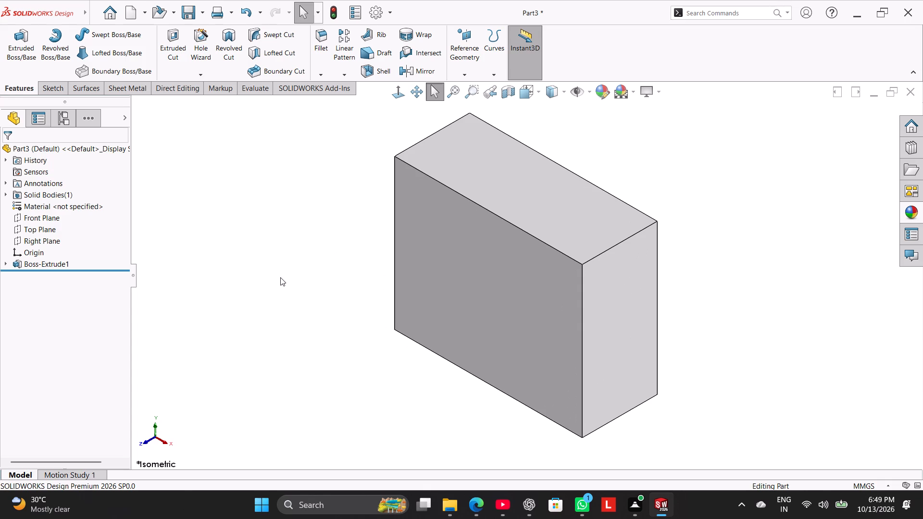
pyautogui.rightClick(62, 267)
pyautogui.click(71, 240)
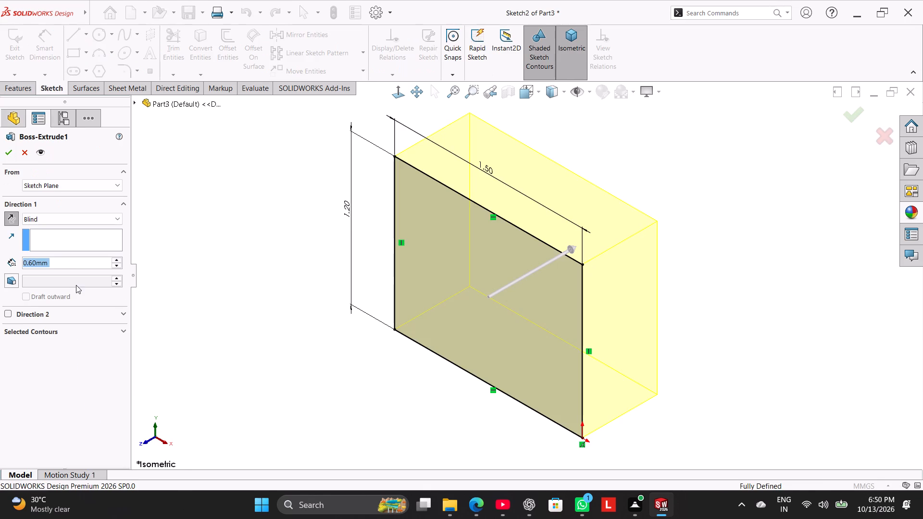
pyautogui.press('0')
pyautogui.press('.')
pyautogui.press('0')
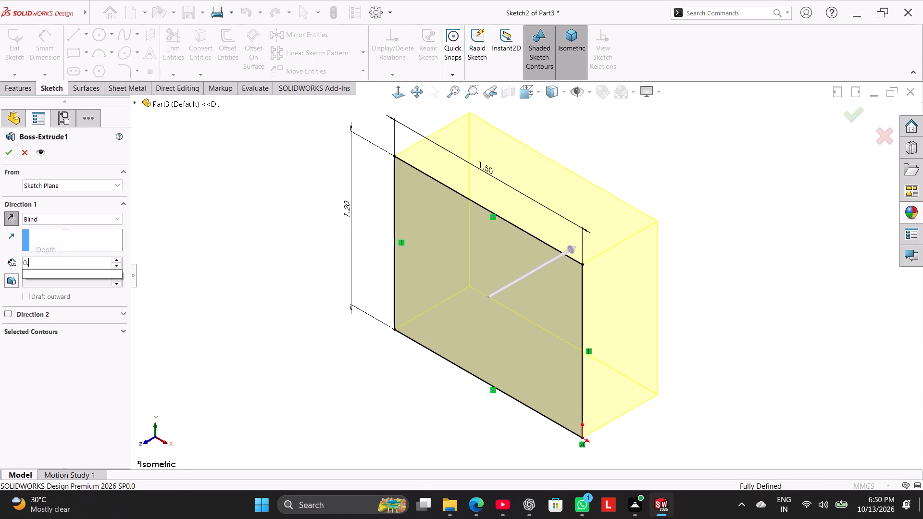
pyautogui.press('6')
pyautogui.press('Return')
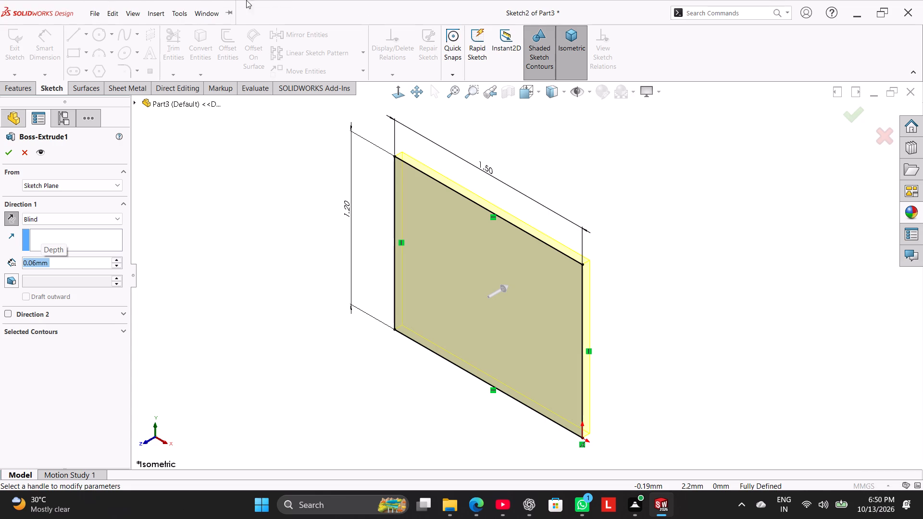
pyautogui.click(7, 151)
# Start a sketch on the Top Plane and draw a corner rectangle from the origin, about 1.5 by 0.4 mm, along the plate's front edge.
pyautogui.moveTo(228, 259); pyautogui.dragTo(266, 224, button='right')
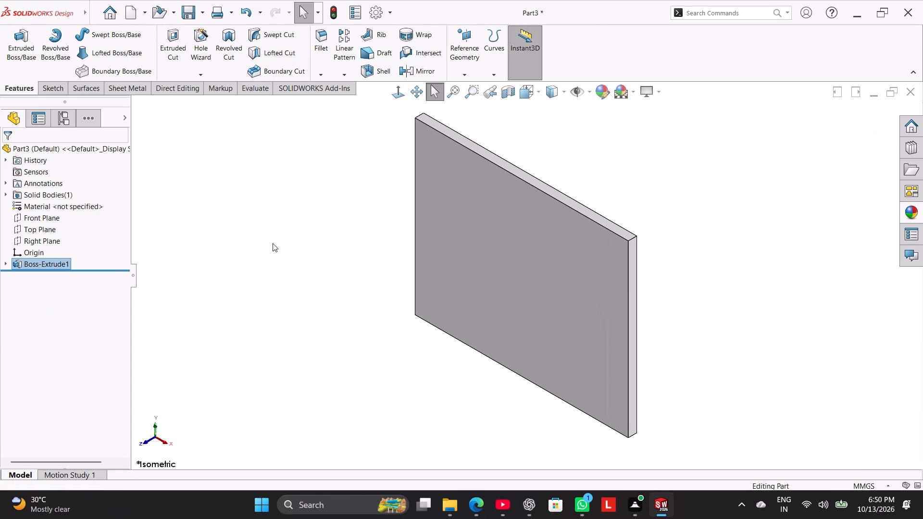
pyautogui.scroll(3, 291, 245)
pyautogui.moveTo(299, 281); pyautogui.dragTo(342, 231, button='right')
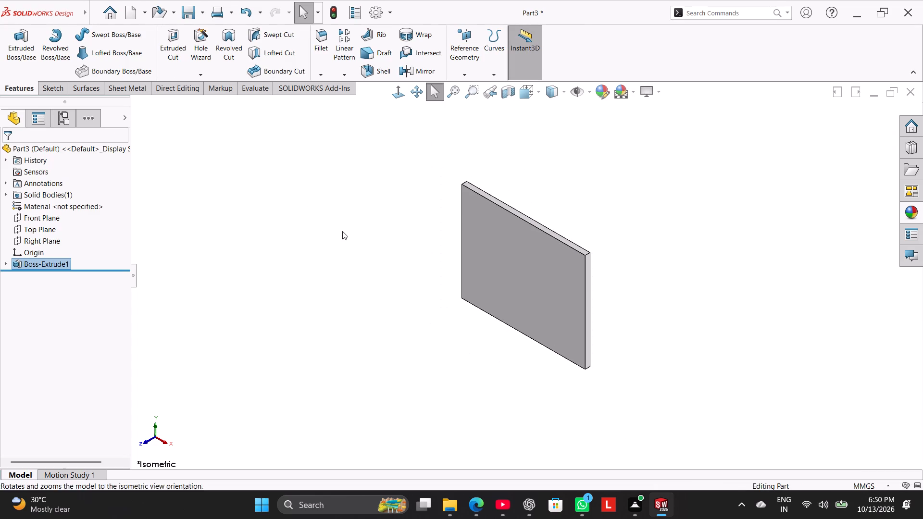
pyautogui.moveTo(342, 231); pyautogui.dragTo(348, 225, button='right')
pyautogui.scroll(4, 317, 246)
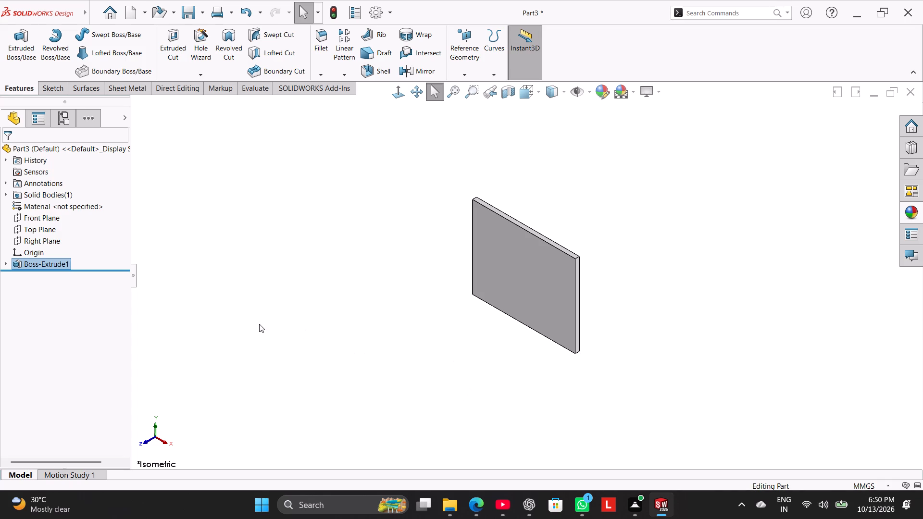
pyautogui.click(45, 229)
pyautogui.click(53, 218)
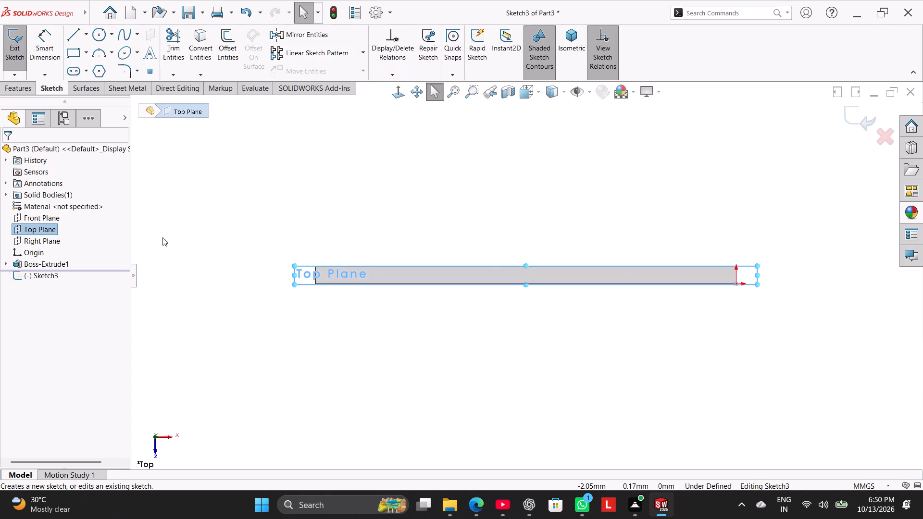
pyautogui.click(166, 239)
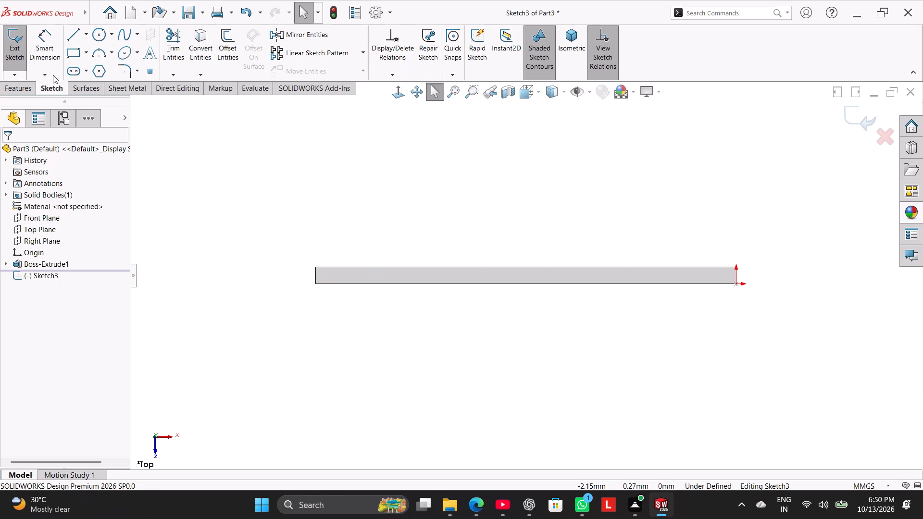
pyautogui.click(71, 50)
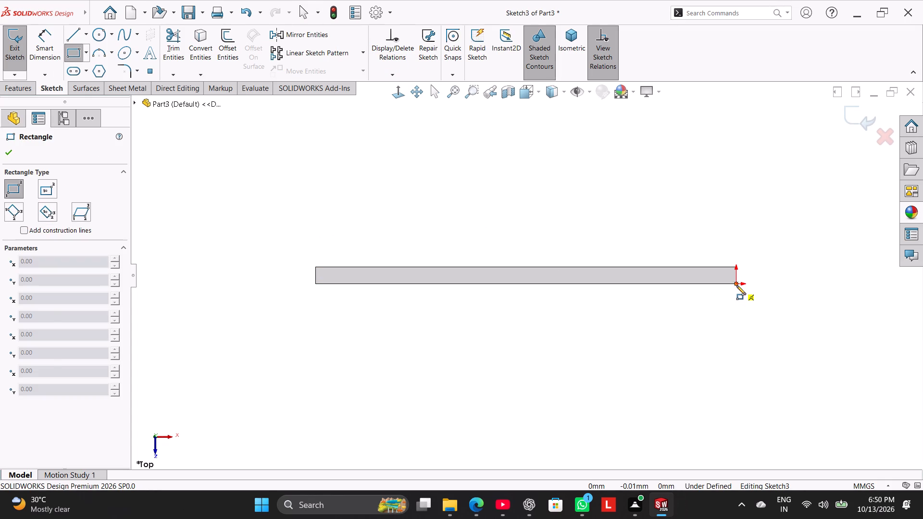
pyautogui.click(736, 285)
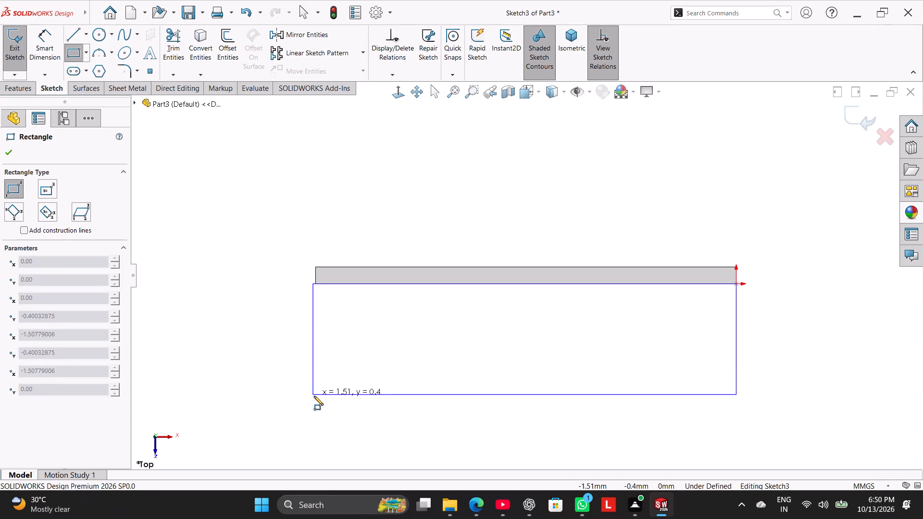
pyautogui.click(318, 398)
pyautogui.rightClick(242, 360)
pyautogui.click(260, 368)
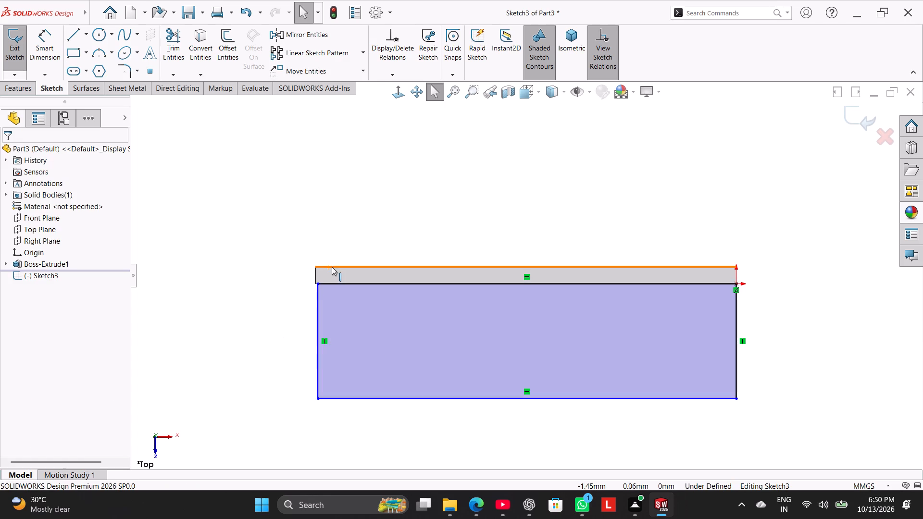
# Make the rectangle's free short side collinear with the plate's end edge.
pyautogui.keyDown('ctrl'); pyautogui.click(316, 304); pyautogui.keyUp('ctrl')
pyautogui.keyDown('ctrl'); pyautogui.click(315, 276); pyautogui.keyUp('ctrl')
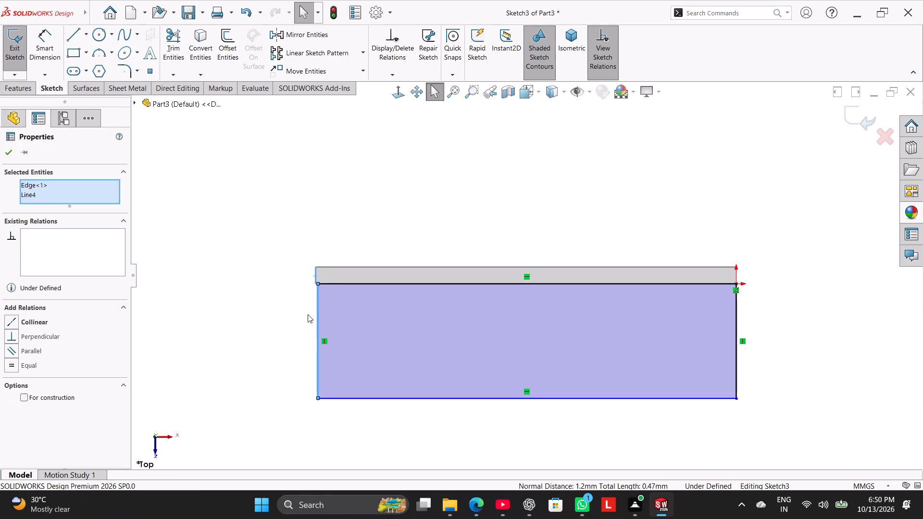
pyautogui.click(27, 326)
pyautogui.click(126, 261)
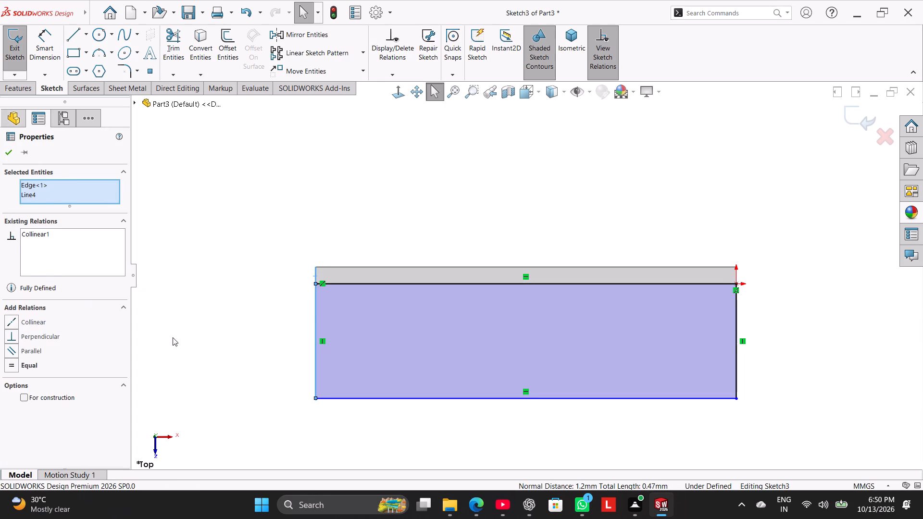
pyautogui.click(179, 330)
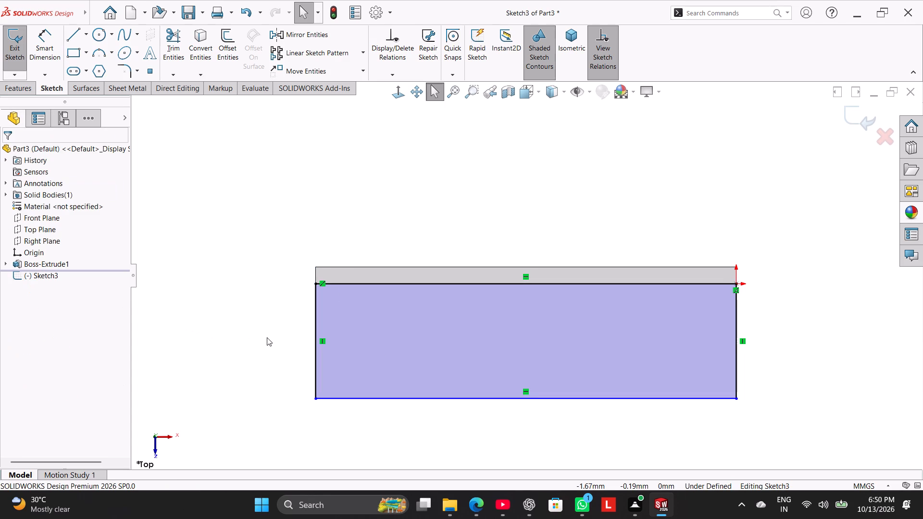
# Dimension the rectangle's short side at the origin and set it to 1 mm.
pyautogui.click(49, 50)
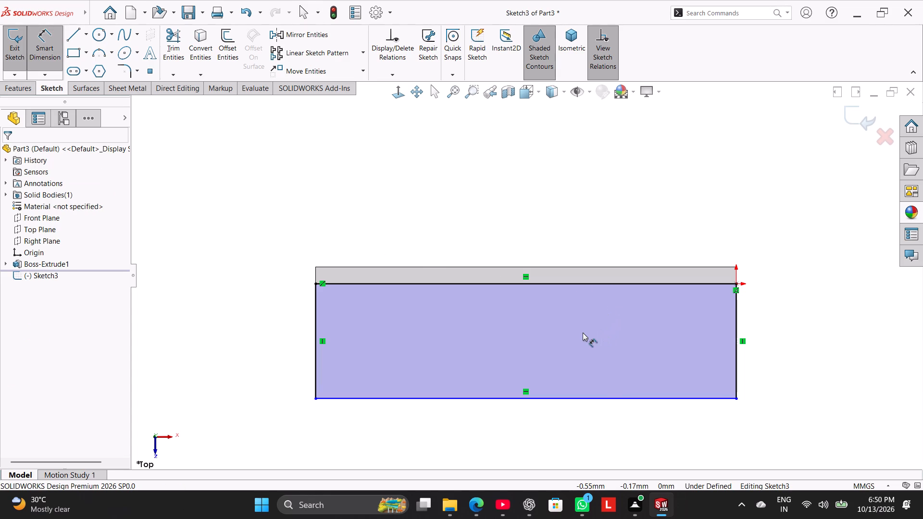
pyautogui.click(738, 338)
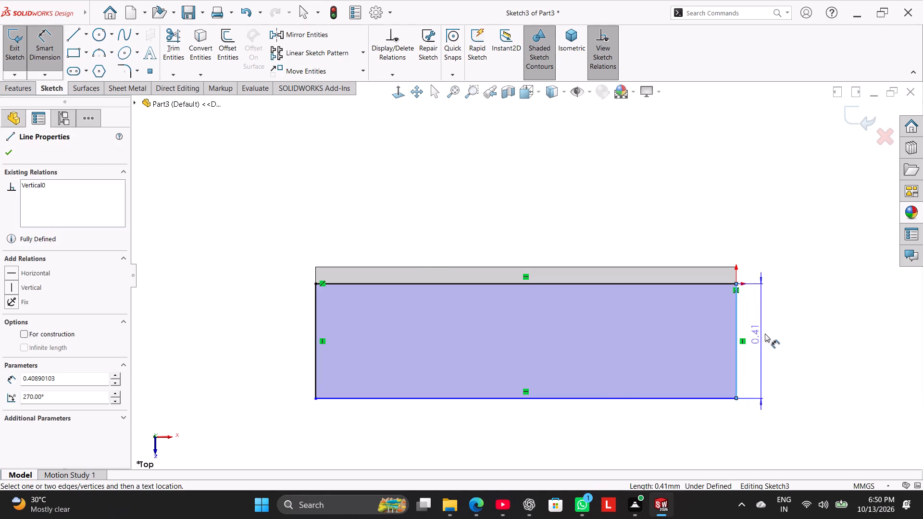
pyautogui.click(768, 333)
pyautogui.press('1')
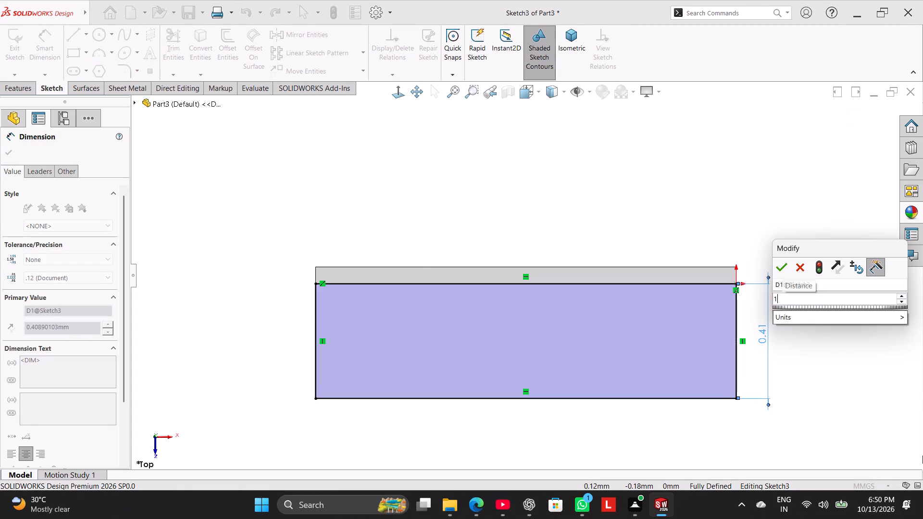
pyautogui.press('Return')
pyautogui.scroll(6, 482, 319)
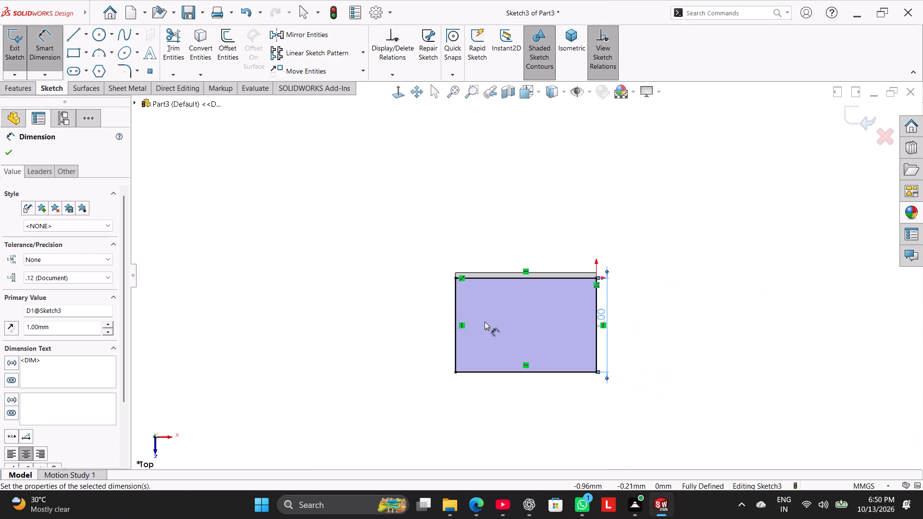
pyautogui.rightClick(351, 298)
pyautogui.click(396, 328)
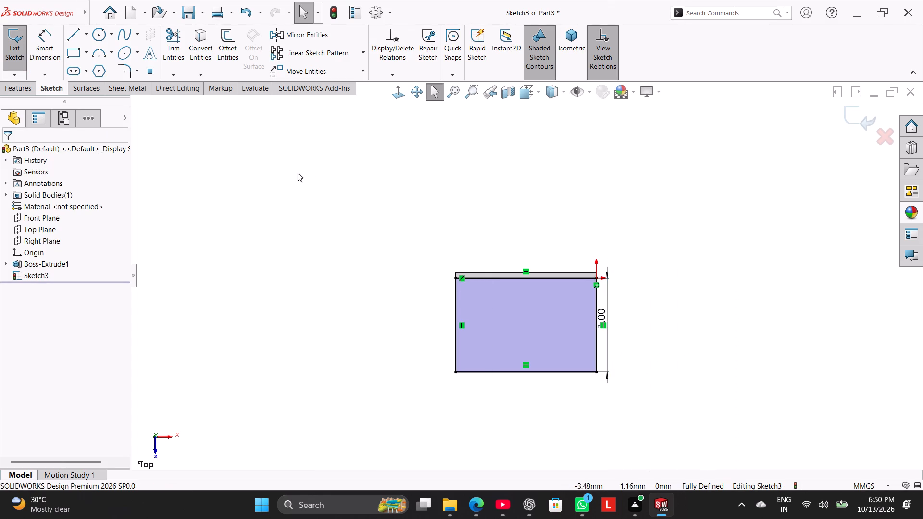
# Exit the Top Plane sketch and extrude the rectangle as a Blind boss 0.06 mm deep, merged with the plate.
pyautogui.click(13, 62)
pyautogui.click(19, 89)
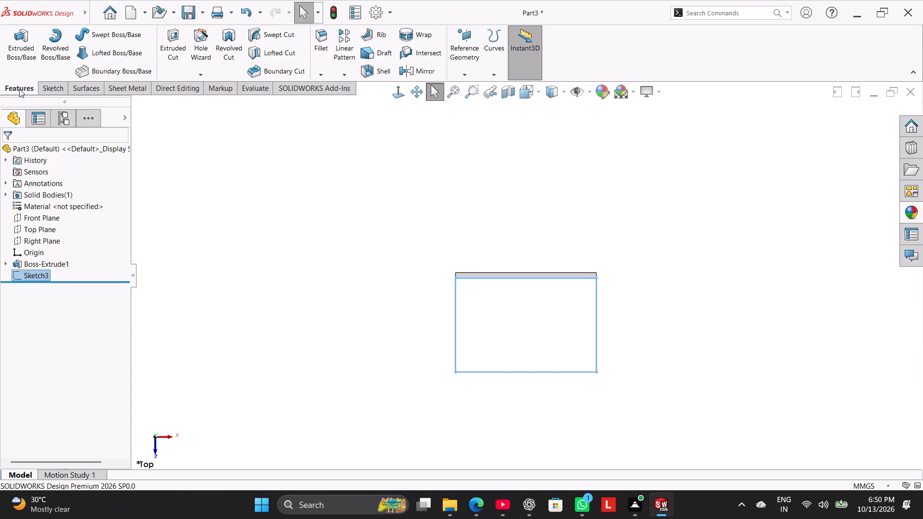
pyautogui.click(23, 61)
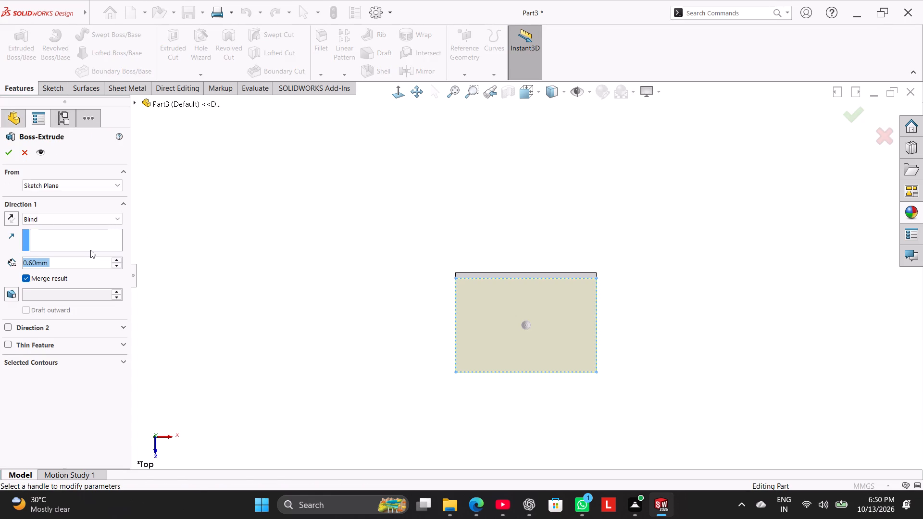
pyautogui.moveTo(239, 292); pyautogui.dragTo(262, 221, button='middle')
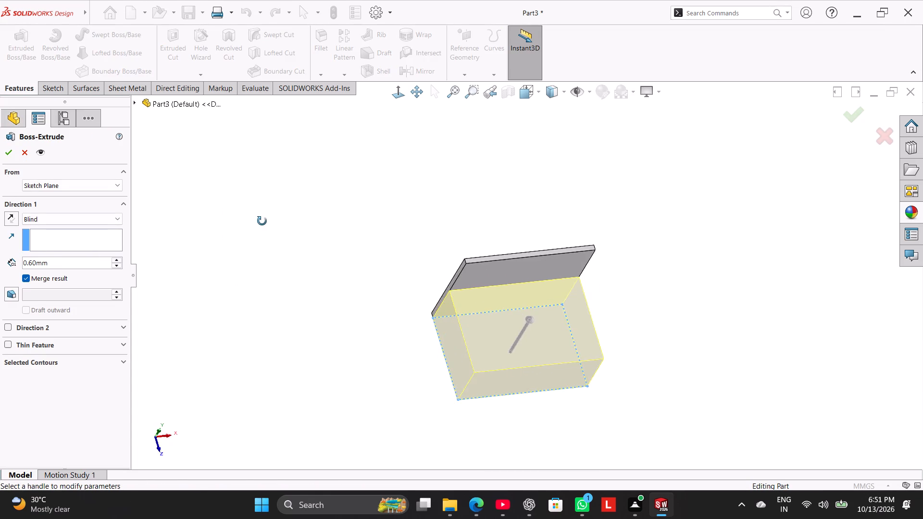
pyautogui.moveTo(262, 221); pyautogui.dragTo(313, 171, button='middle')
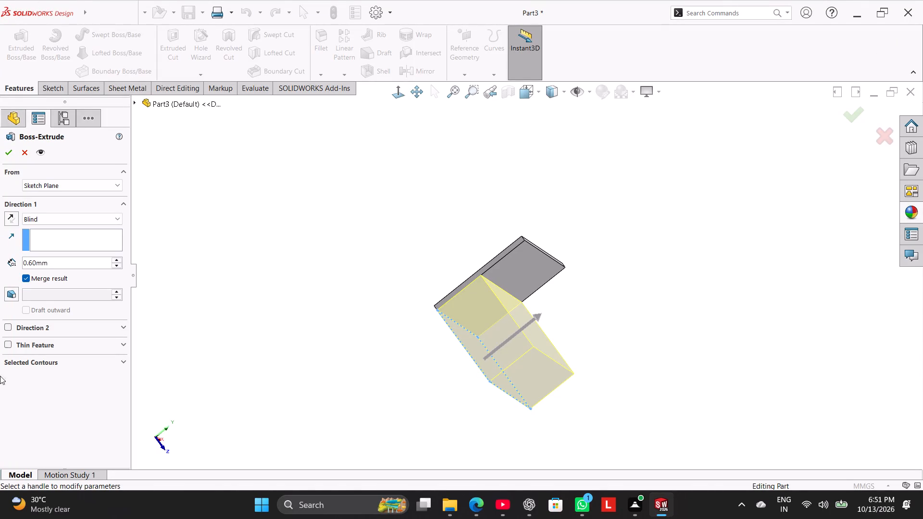
pyautogui.doubleClick(63, 263)
pyautogui.press('0')
pyautogui.press('.')
pyautogui.press('0')
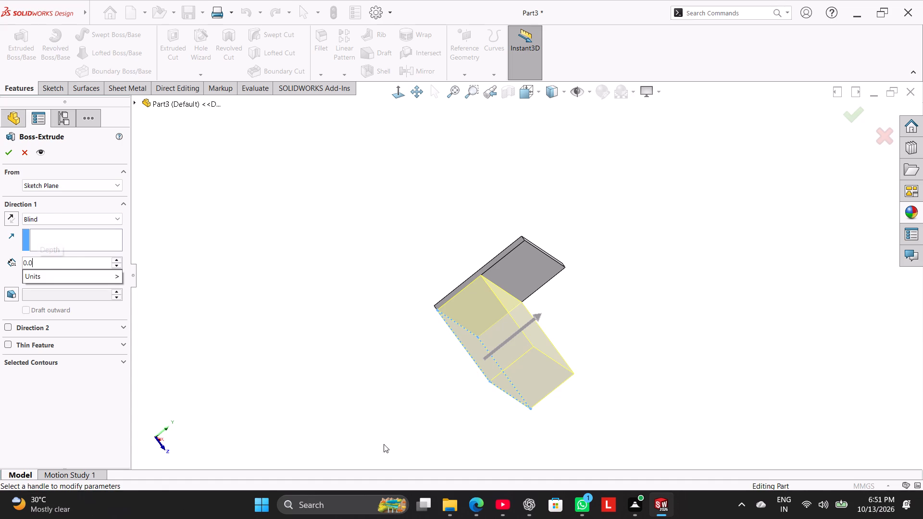
pyautogui.press('6')
pyautogui.press('Return')
pyautogui.click(12, 155)
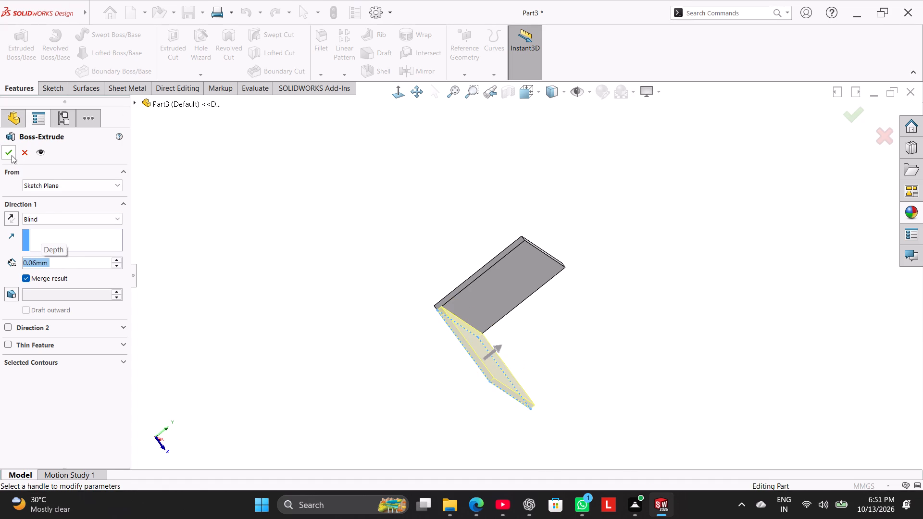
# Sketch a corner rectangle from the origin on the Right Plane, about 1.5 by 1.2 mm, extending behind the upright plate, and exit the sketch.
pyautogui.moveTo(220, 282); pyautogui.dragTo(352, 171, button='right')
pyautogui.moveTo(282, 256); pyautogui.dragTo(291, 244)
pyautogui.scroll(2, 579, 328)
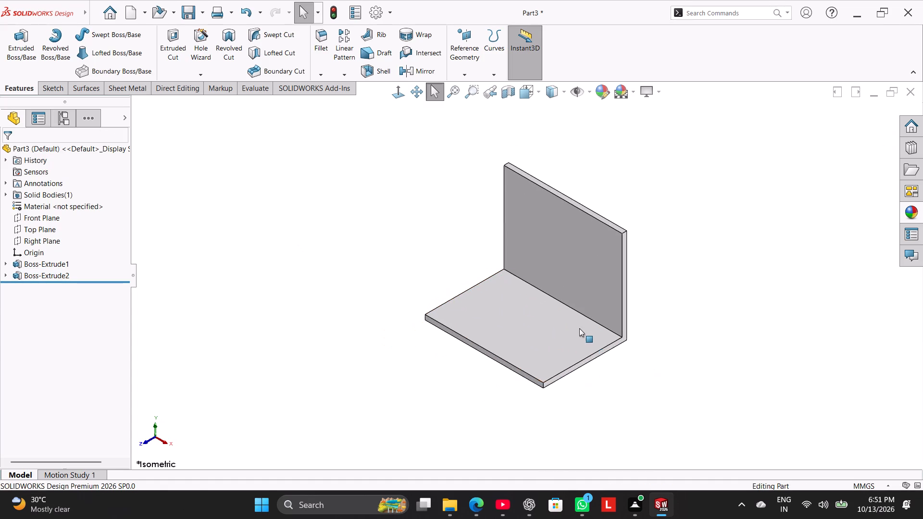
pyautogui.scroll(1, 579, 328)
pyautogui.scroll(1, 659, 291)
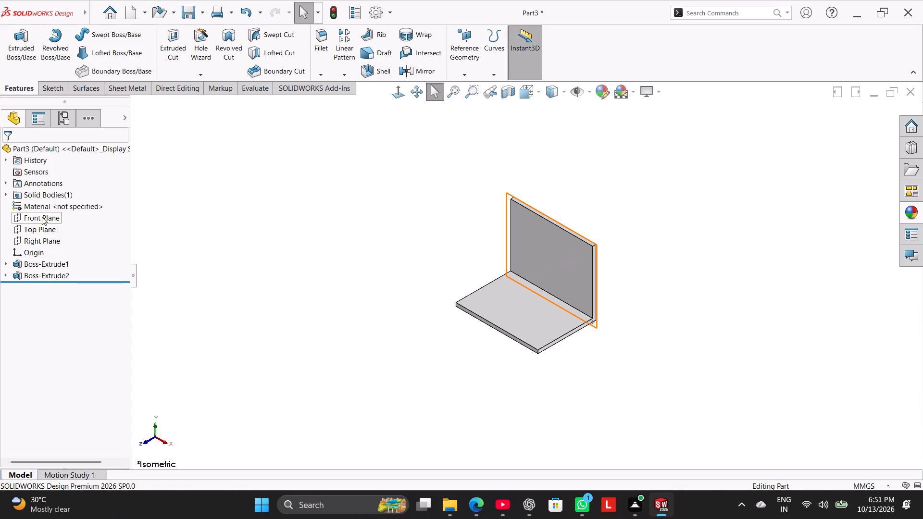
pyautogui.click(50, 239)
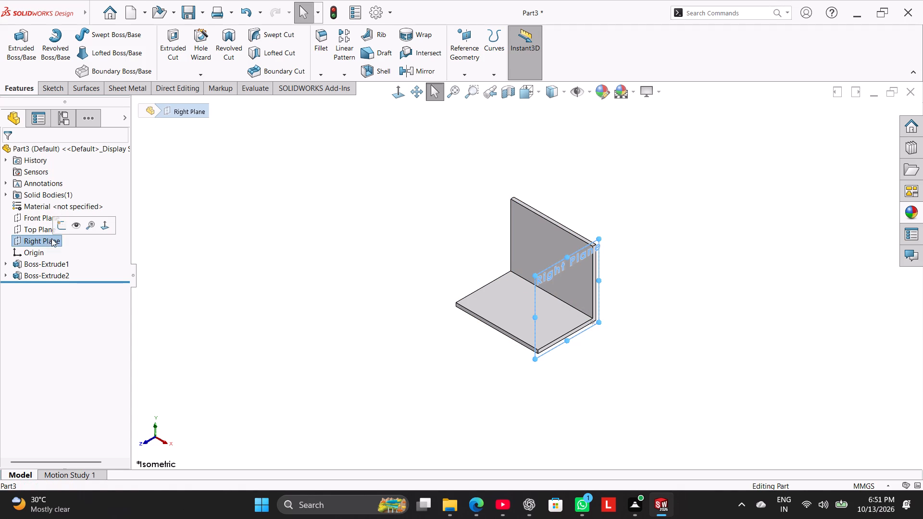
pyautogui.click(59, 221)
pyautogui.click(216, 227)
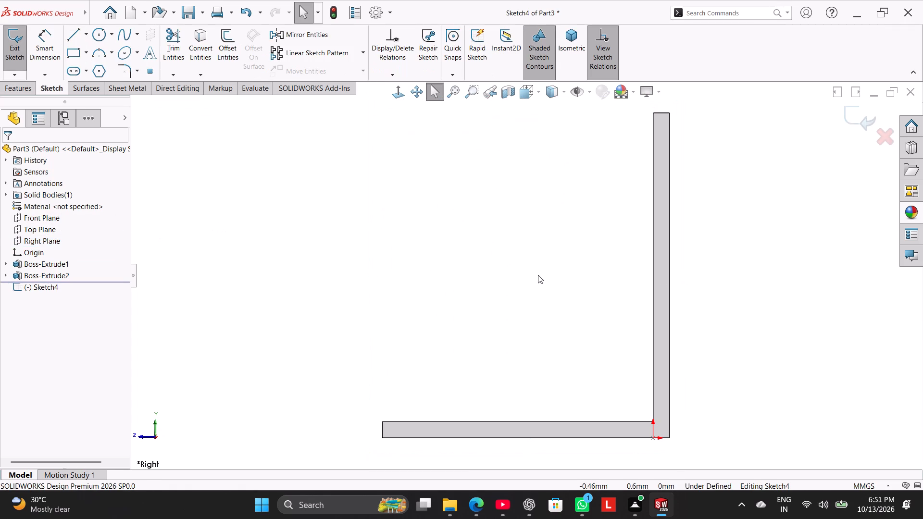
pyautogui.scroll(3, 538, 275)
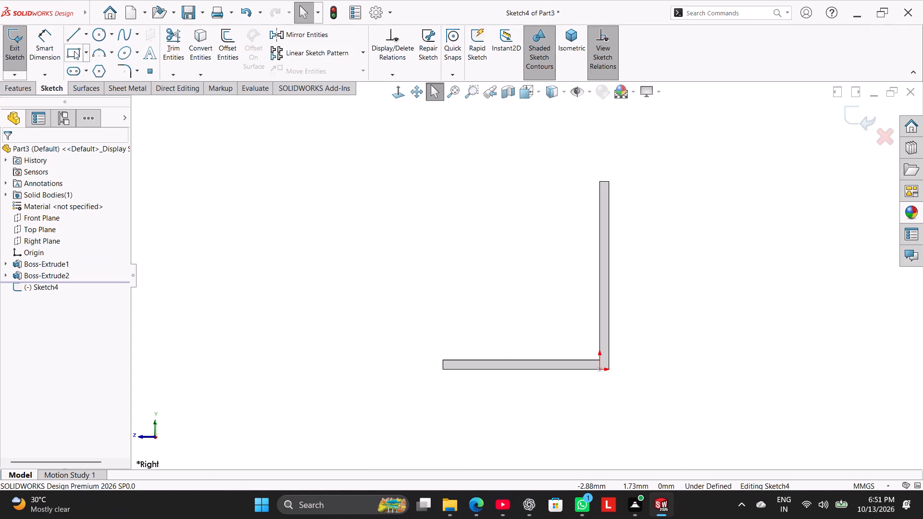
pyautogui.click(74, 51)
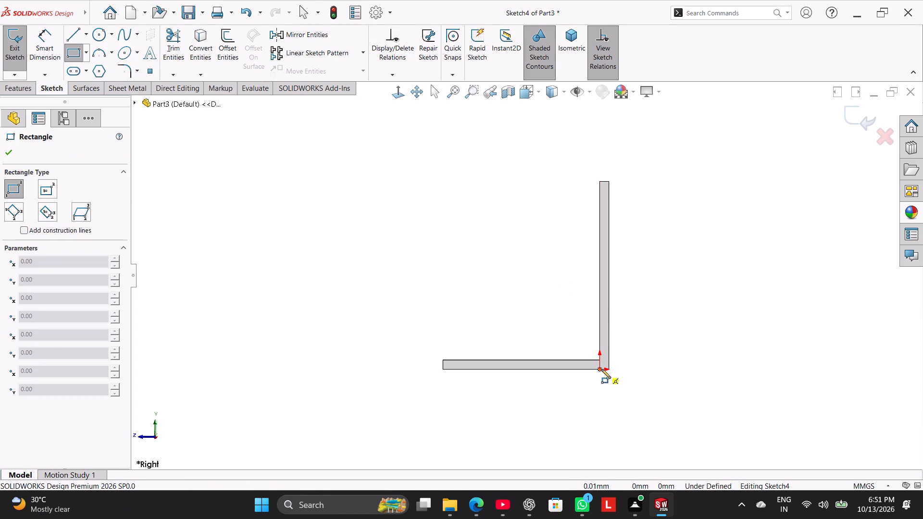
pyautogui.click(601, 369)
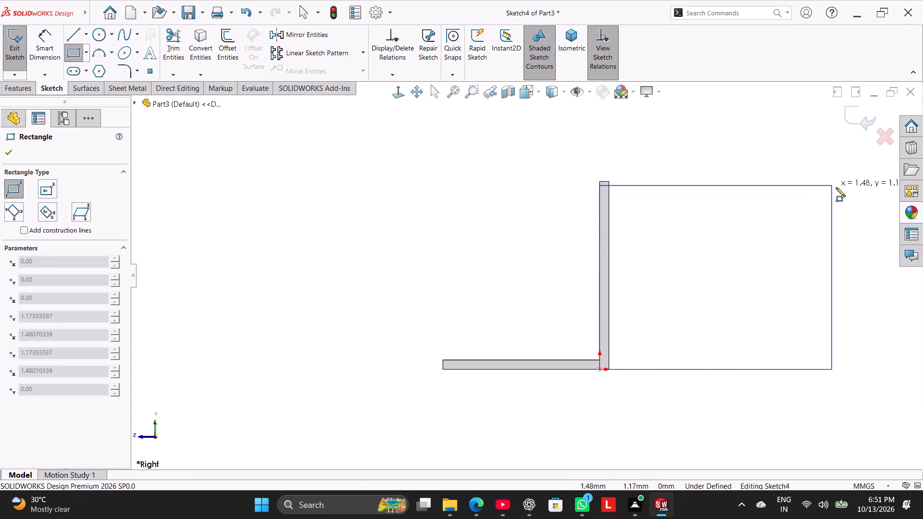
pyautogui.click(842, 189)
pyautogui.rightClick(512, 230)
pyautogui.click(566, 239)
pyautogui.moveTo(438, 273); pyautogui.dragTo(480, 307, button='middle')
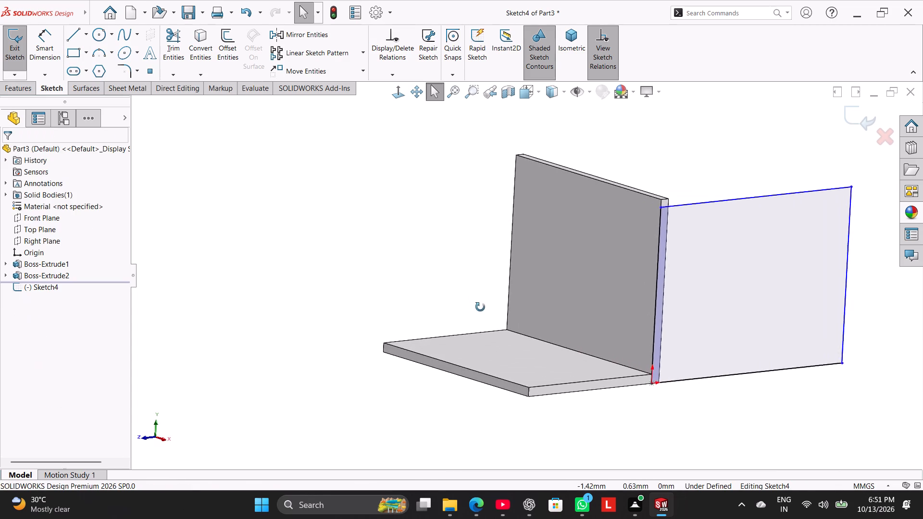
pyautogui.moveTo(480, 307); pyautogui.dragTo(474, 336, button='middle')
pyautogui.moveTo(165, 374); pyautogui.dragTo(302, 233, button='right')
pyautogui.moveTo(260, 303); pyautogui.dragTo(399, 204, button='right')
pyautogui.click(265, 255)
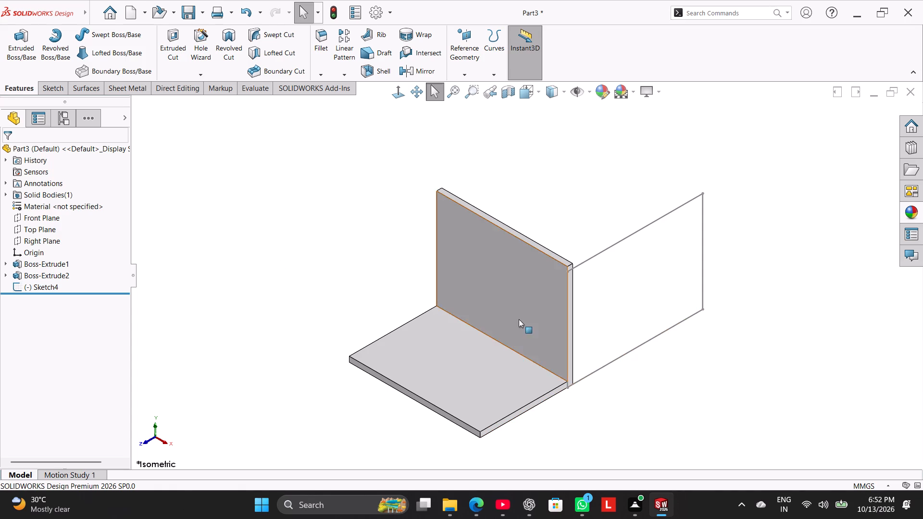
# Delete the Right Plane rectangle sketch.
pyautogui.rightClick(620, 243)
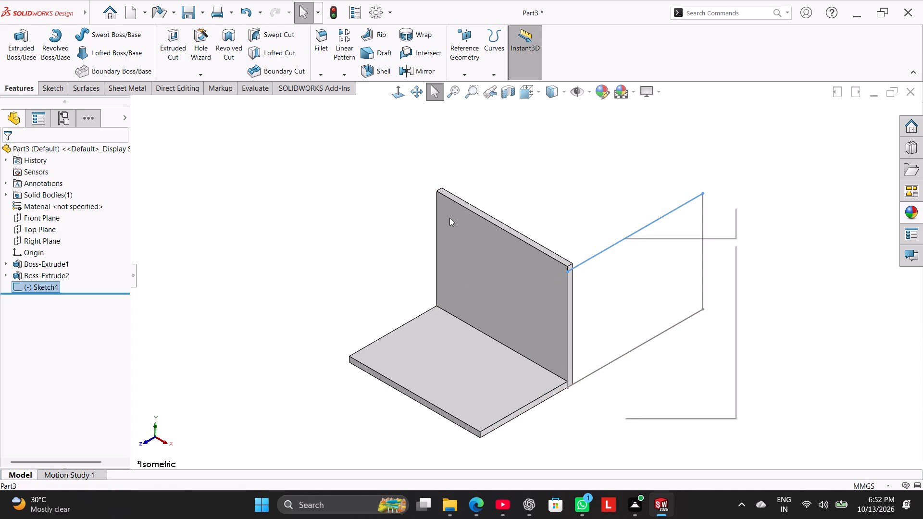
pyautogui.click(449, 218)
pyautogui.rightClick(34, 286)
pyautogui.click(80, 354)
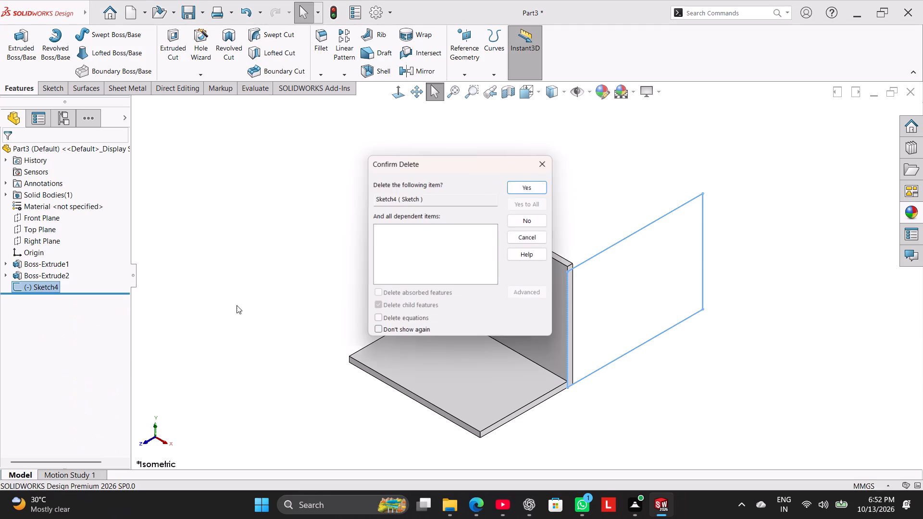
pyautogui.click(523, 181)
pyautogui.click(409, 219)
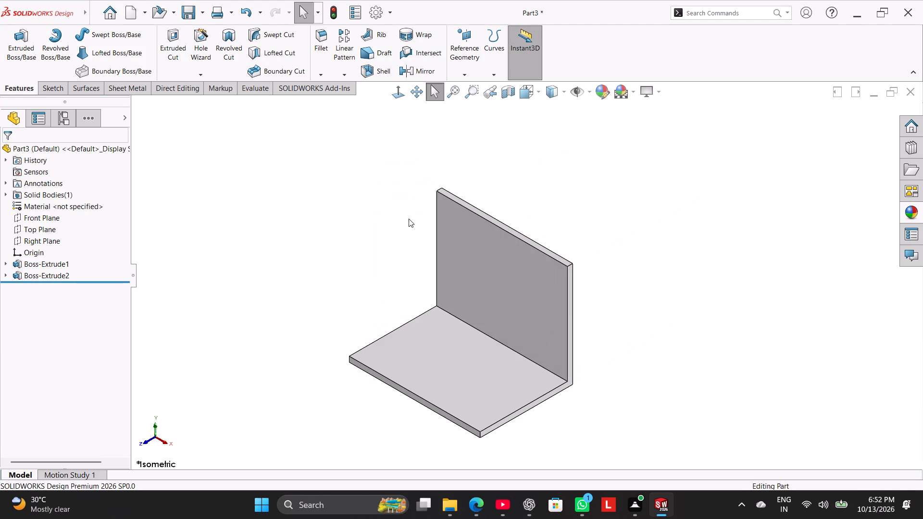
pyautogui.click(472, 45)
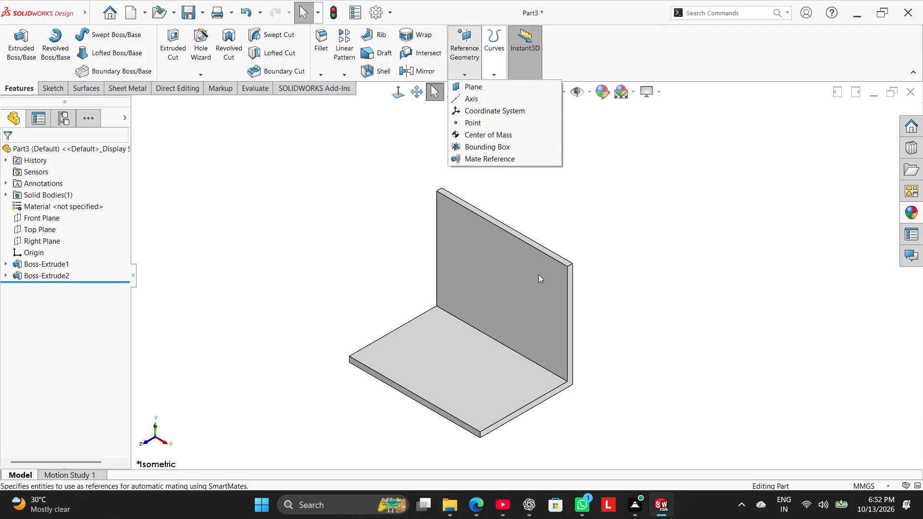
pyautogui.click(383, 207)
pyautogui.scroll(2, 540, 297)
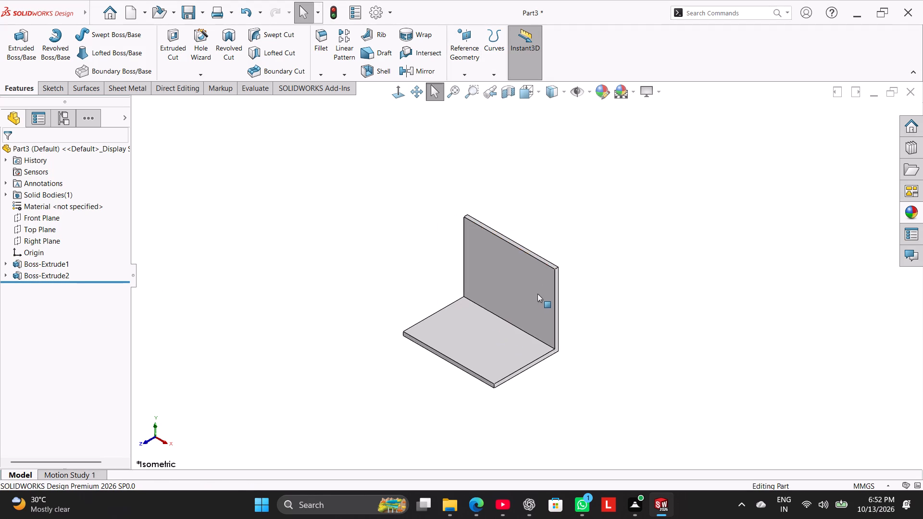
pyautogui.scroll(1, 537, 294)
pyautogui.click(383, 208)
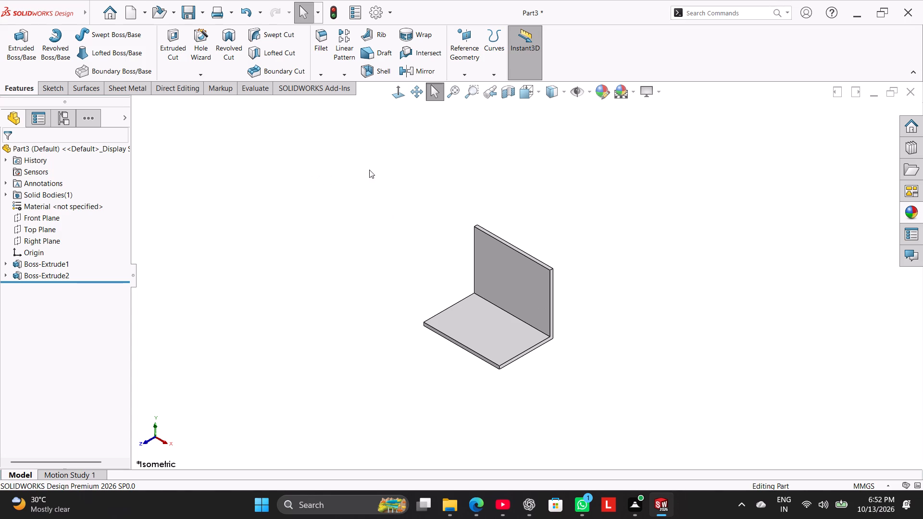
# Sketch a horizontal centerline on the Front Plane, running from the origin outward away from the plates, and exit the sketch.
pyautogui.click(50, 221)
pyautogui.click(63, 210)
pyautogui.click(201, 225)
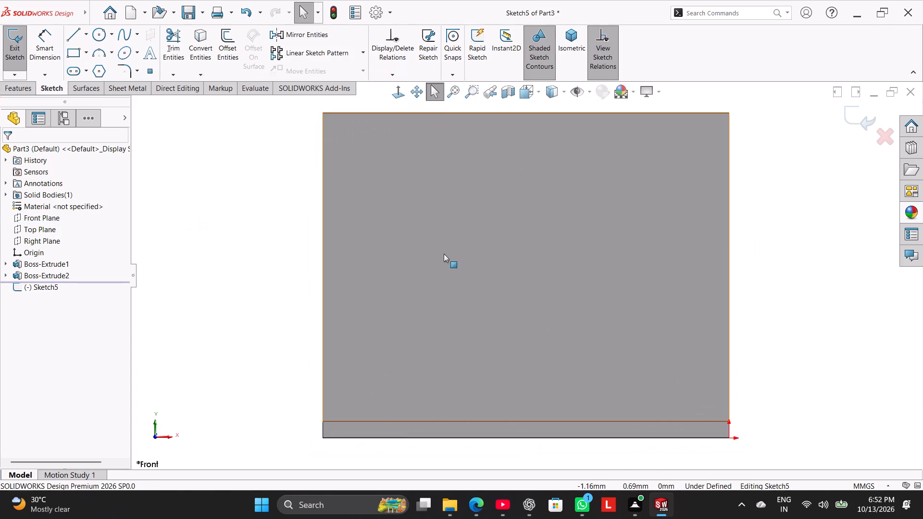
pyautogui.scroll(3, 511, 258)
pyautogui.click(88, 40)
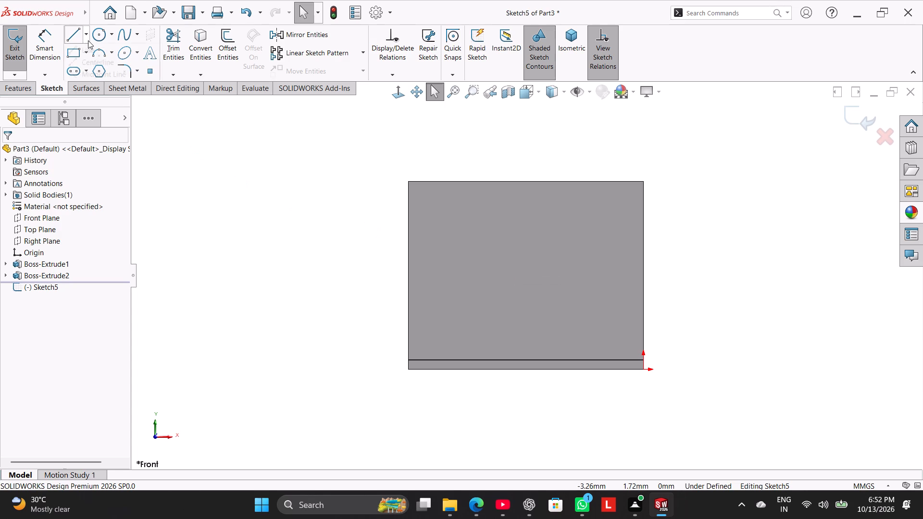
pyautogui.click(102, 61)
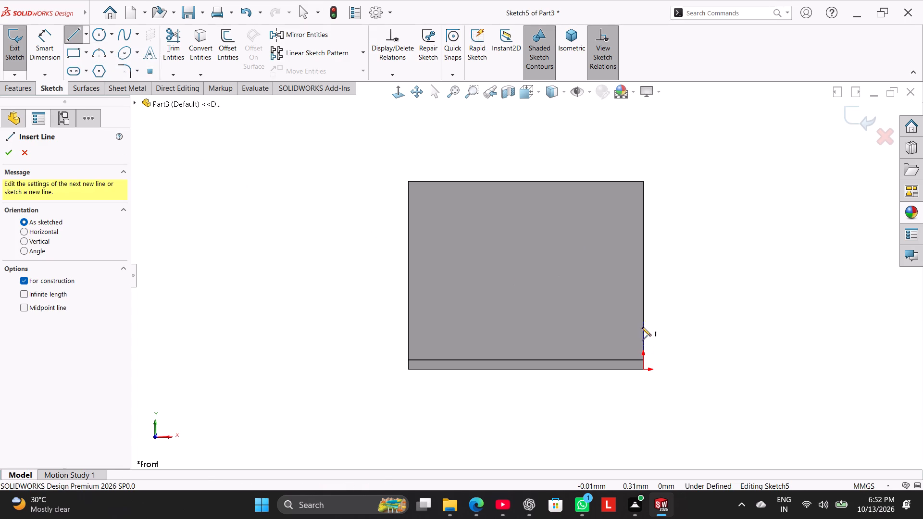
pyautogui.click(643, 370)
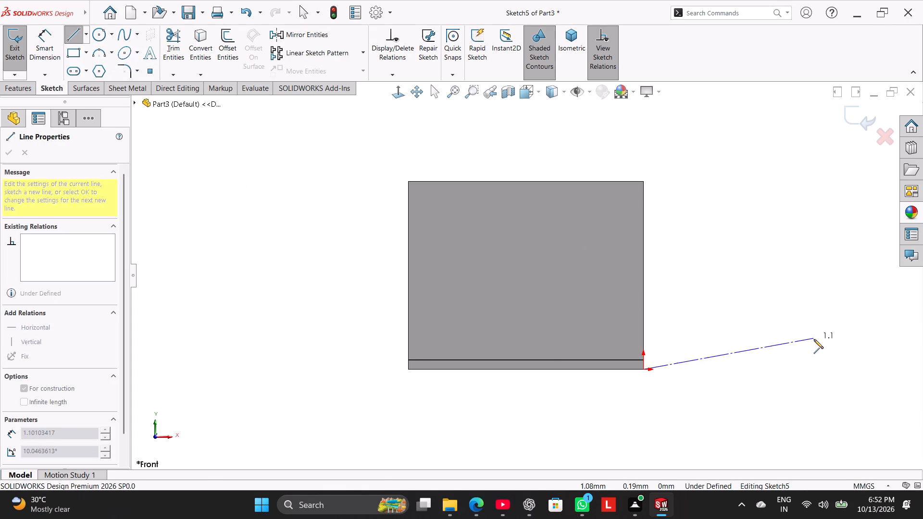
pyautogui.click(828, 371)
pyautogui.rightClick(793, 318)
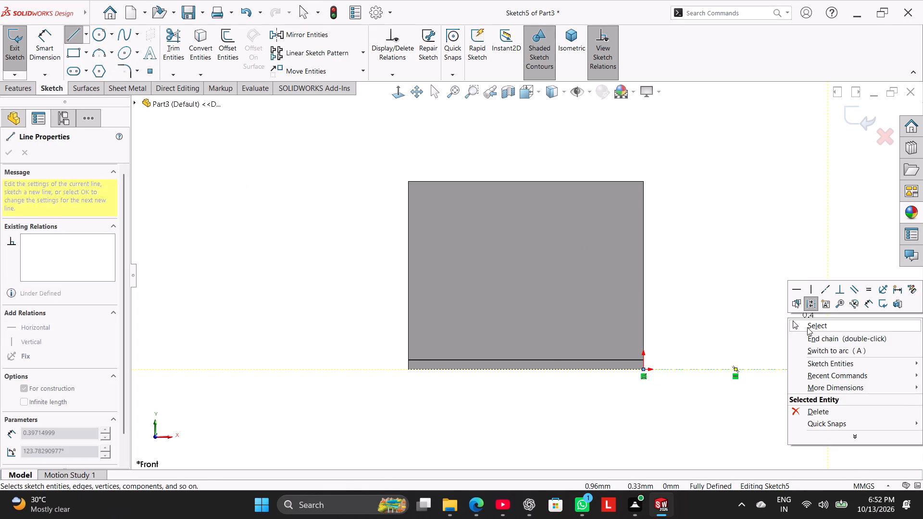
pyautogui.click(808, 327)
pyautogui.moveTo(283, 407); pyautogui.dragTo(379, 282, button='right')
pyautogui.moveTo(296, 329); pyautogui.dragTo(350, 257, button='right')
pyautogui.click(300, 300)
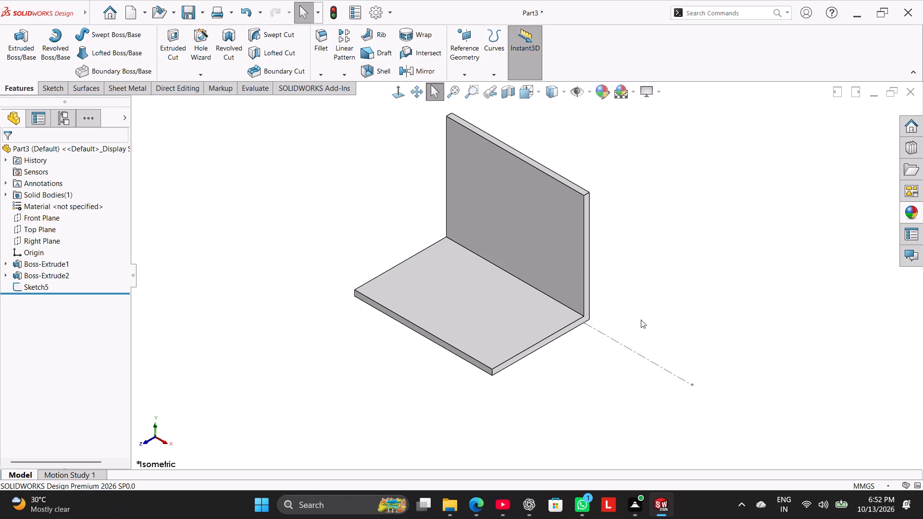
# Edit the Front Plane sketch, delete its horizontal centerline, and exit the sketch.
pyautogui.scroll(-2, 641, 320)
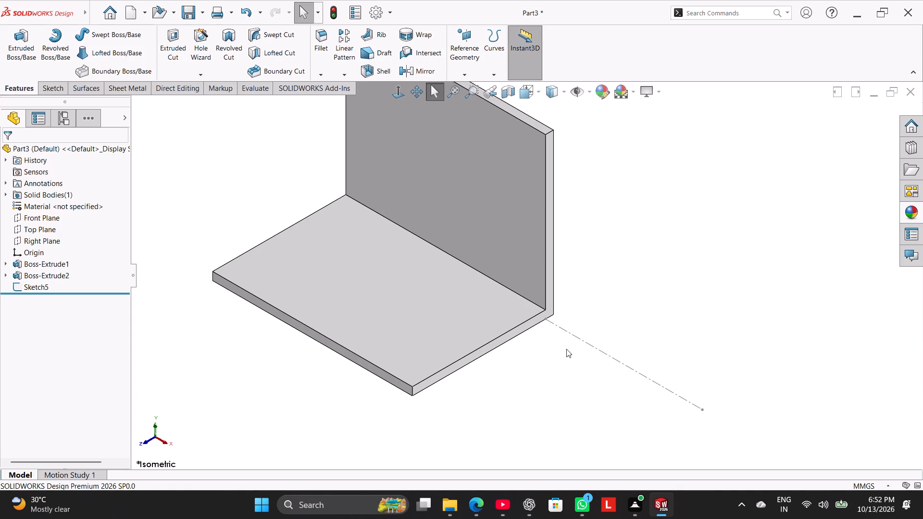
pyautogui.scroll(-1, 564, 334)
pyautogui.click(39, 286)
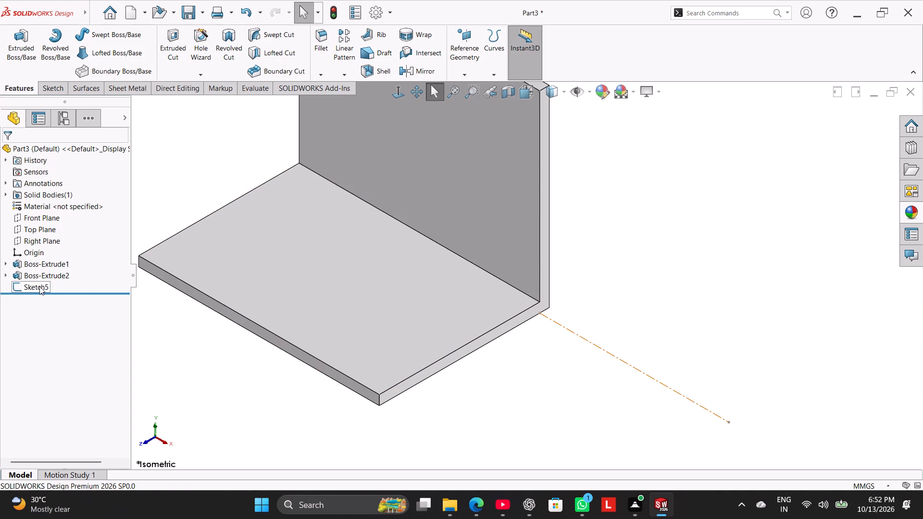
pyautogui.click(52, 263)
pyautogui.click(199, 291)
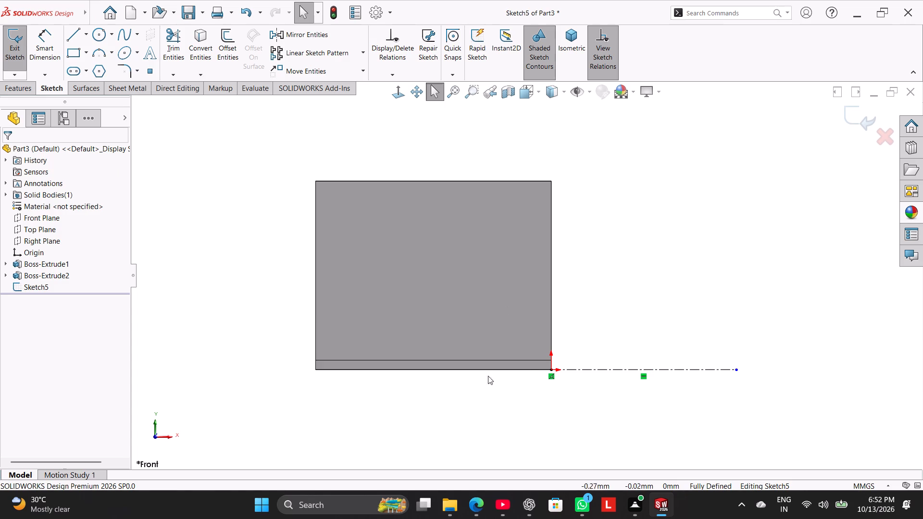
pyautogui.rightClick(719, 370)
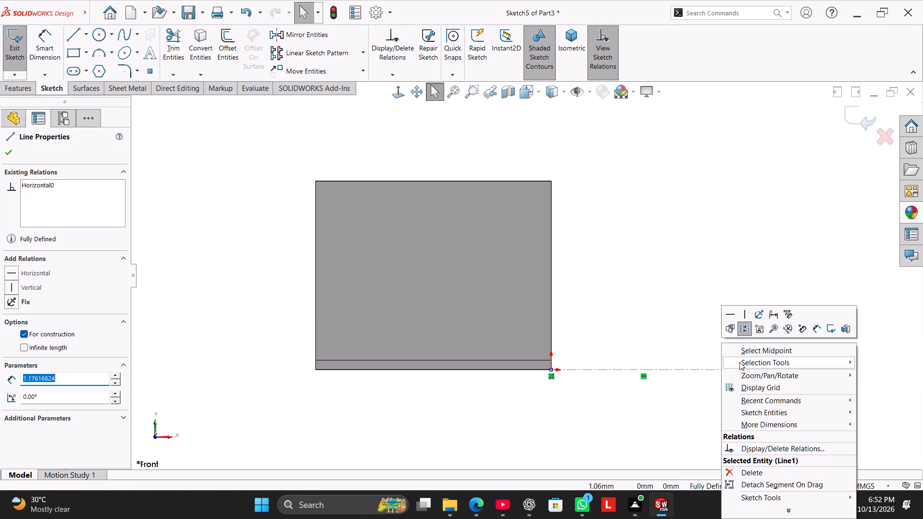
pyautogui.click(750, 470)
pyautogui.moveTo(711, 309); pyautogui.dragTo(622, 347, button='middle')
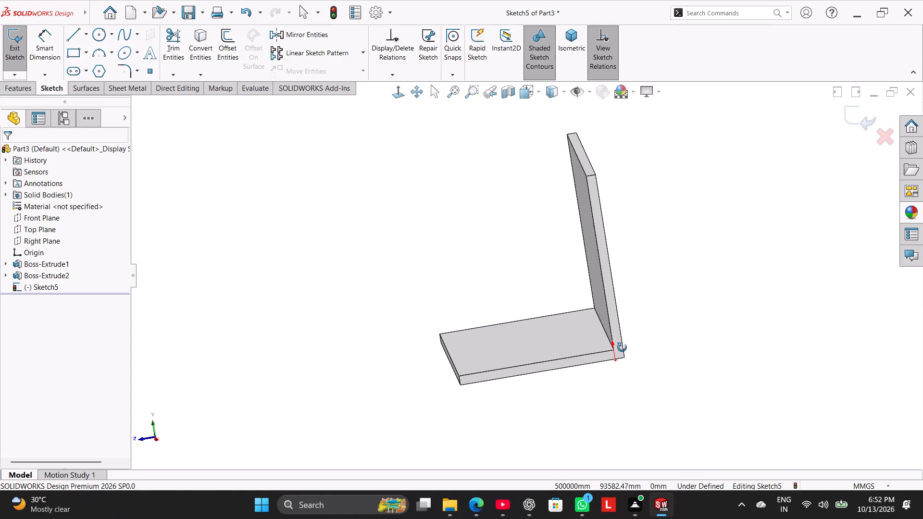
pyautogui.moveTo(622, 347); pyautogui.dragTo(622, 355, button='middle')
pyautogui.rightClick(616, 337)
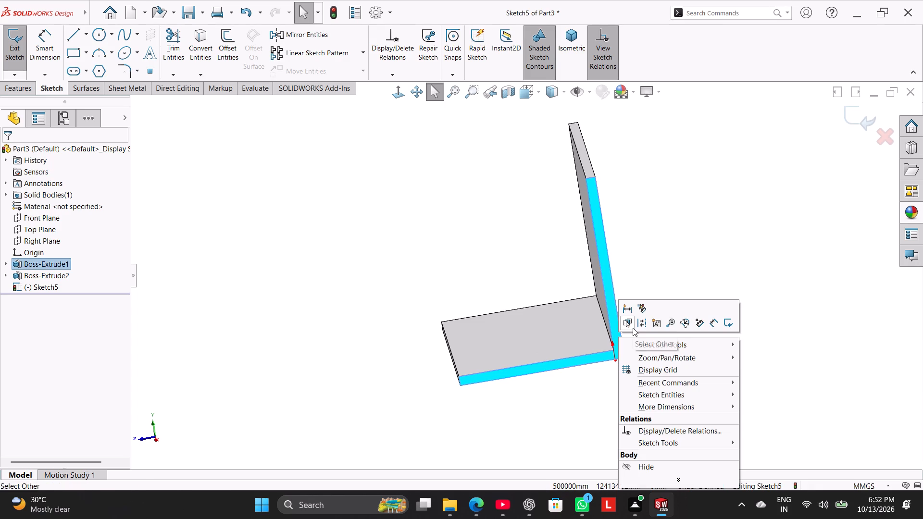
pyautogui.click(12, 61)
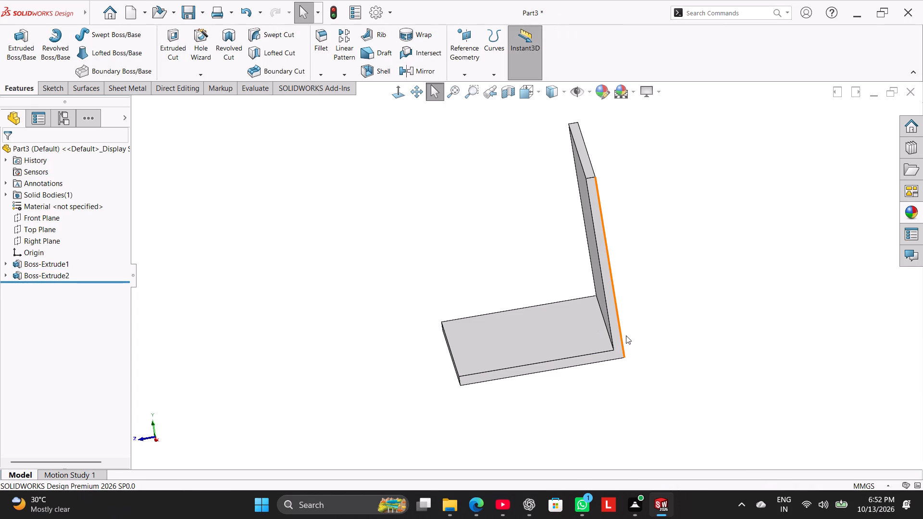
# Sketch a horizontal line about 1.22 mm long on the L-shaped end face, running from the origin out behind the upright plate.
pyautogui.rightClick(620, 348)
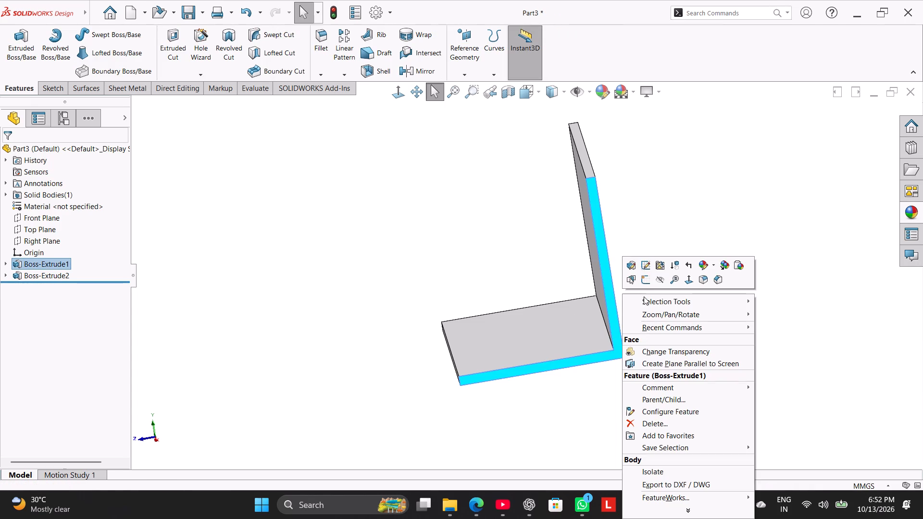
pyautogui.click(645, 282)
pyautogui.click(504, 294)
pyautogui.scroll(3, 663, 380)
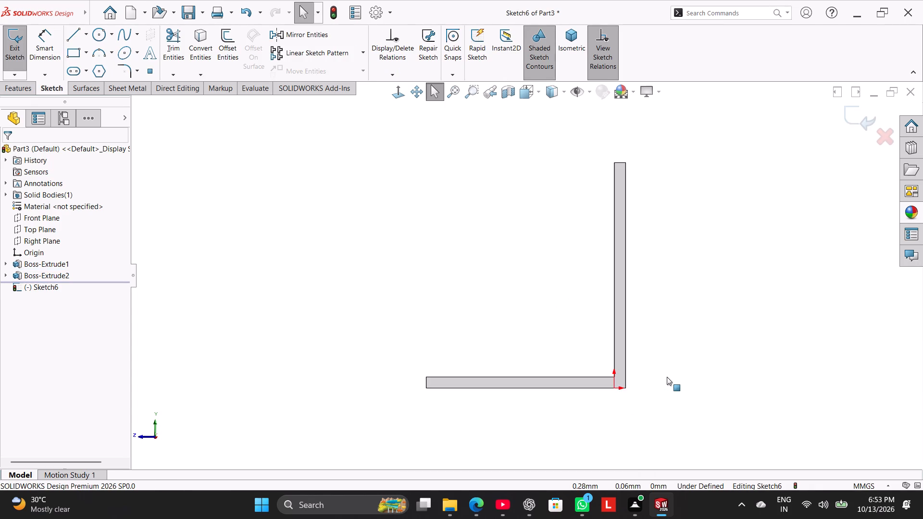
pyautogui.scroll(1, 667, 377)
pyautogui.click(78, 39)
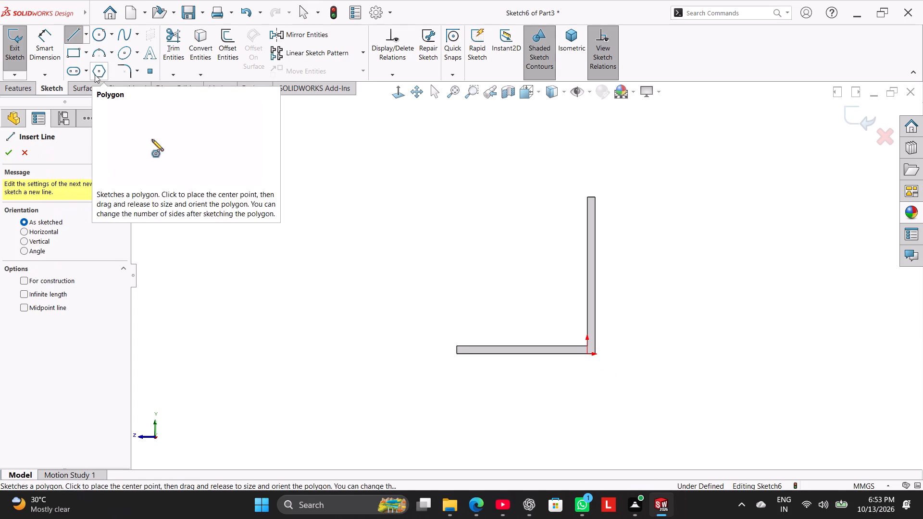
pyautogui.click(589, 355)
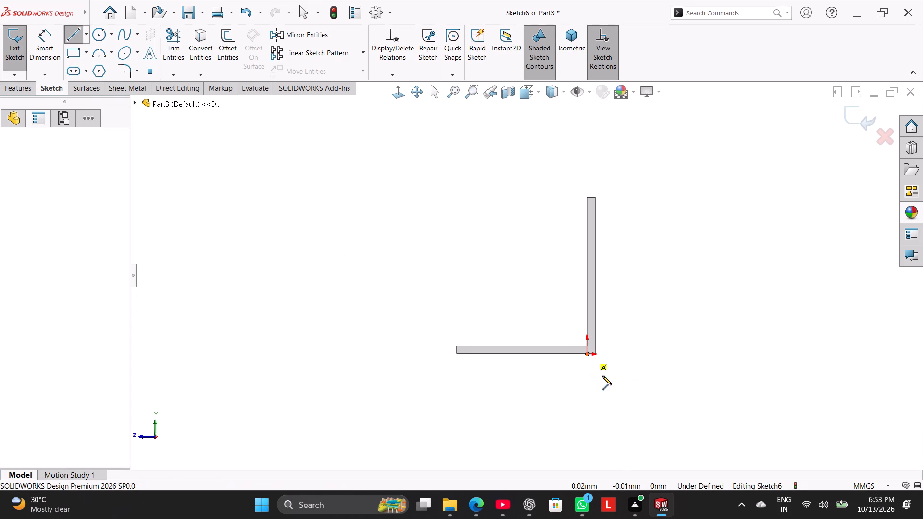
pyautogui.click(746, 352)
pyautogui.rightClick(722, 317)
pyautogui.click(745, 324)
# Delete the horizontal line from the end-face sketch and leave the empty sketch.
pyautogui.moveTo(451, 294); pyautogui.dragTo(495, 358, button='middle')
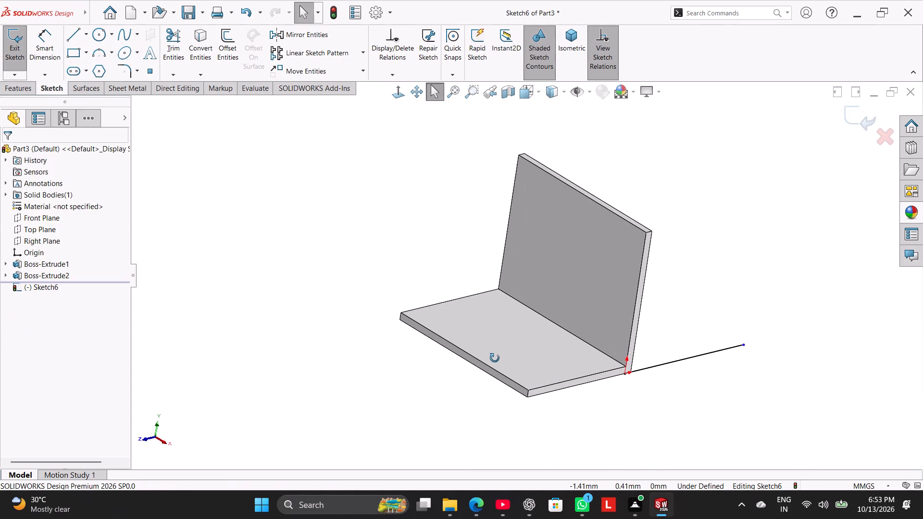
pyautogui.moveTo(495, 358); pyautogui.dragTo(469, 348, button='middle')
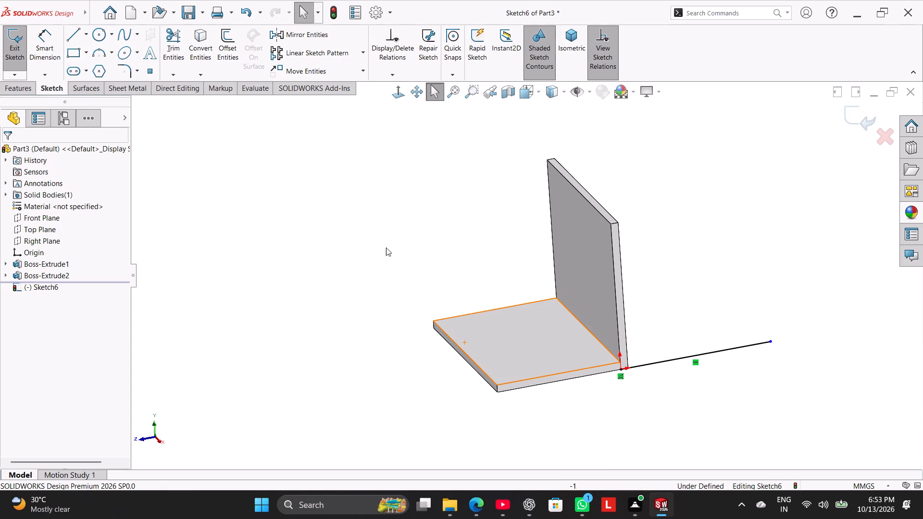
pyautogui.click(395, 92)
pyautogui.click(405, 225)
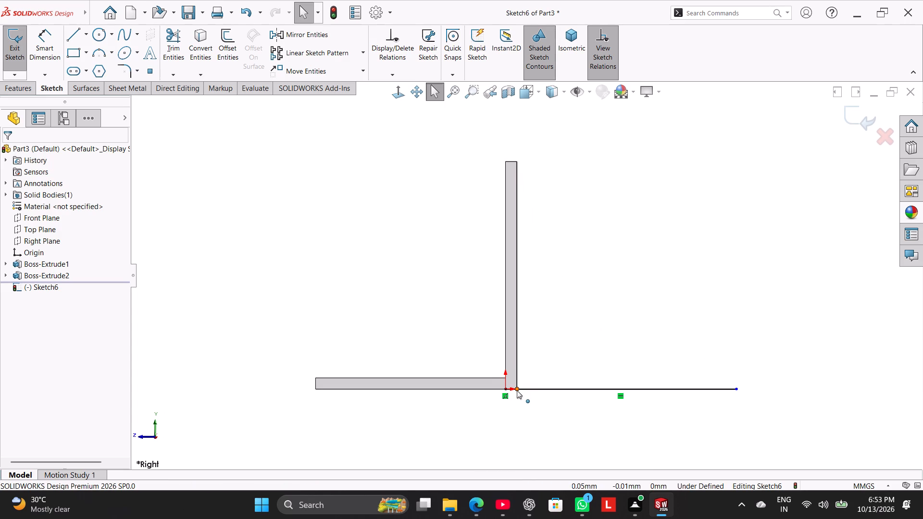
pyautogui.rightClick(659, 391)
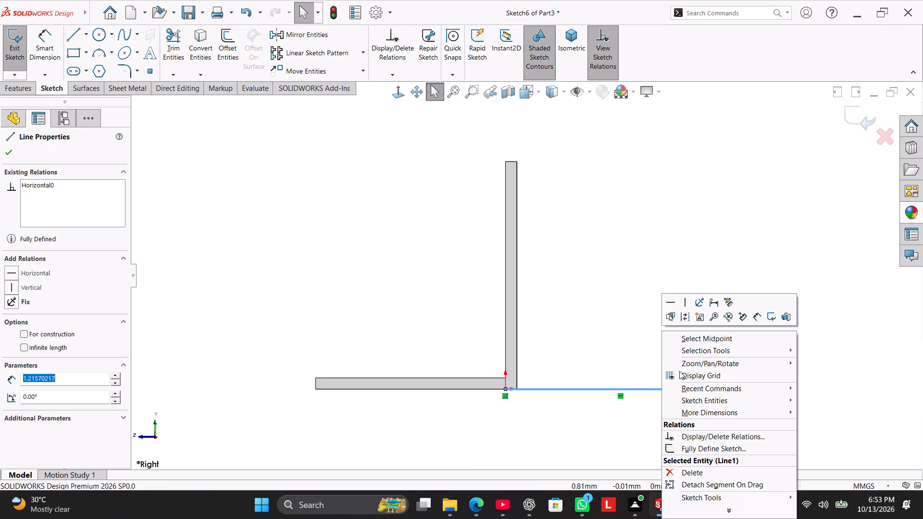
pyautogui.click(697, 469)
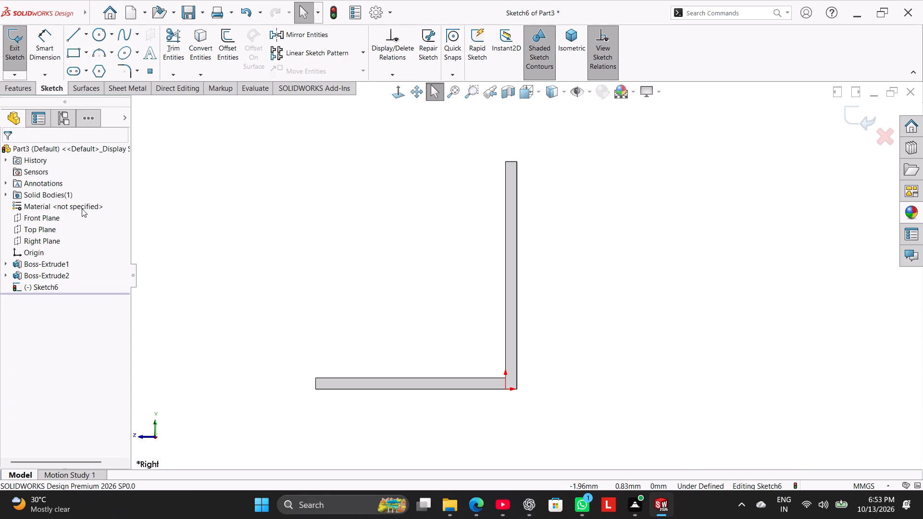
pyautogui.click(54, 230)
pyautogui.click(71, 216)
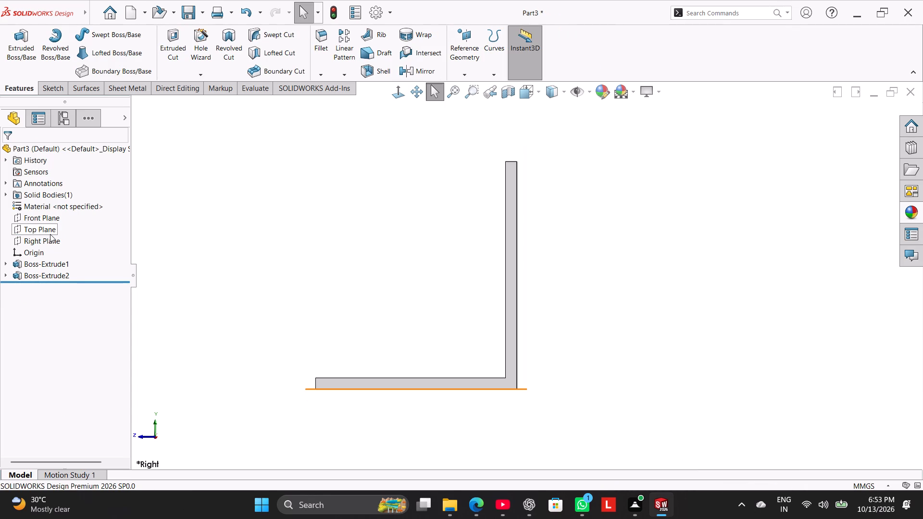
# Sketch an inclined line about 1.81 mm long on the Top Plane, from the origin outward and rearward away from the plates.
pyautogui.click(50, 234)
pyautogui.click(66, 219)
pyautogui.click(269, 224)
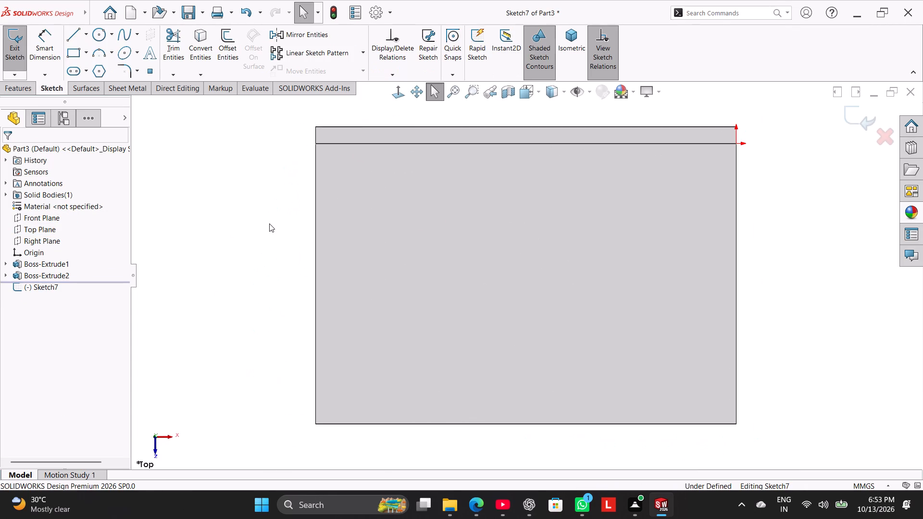
pyautogui.scroll(5, 636, 199)
pyautogui.click(714, 174)
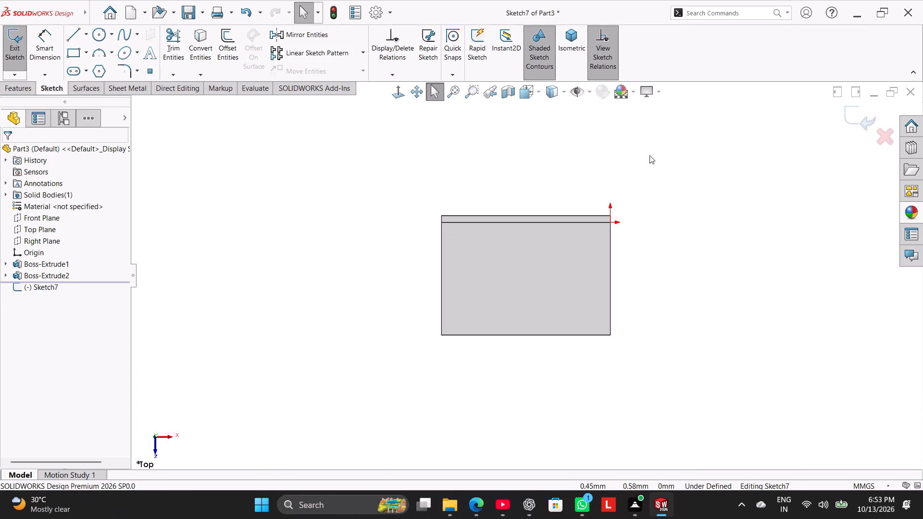
pyautogui.click(71, 35)
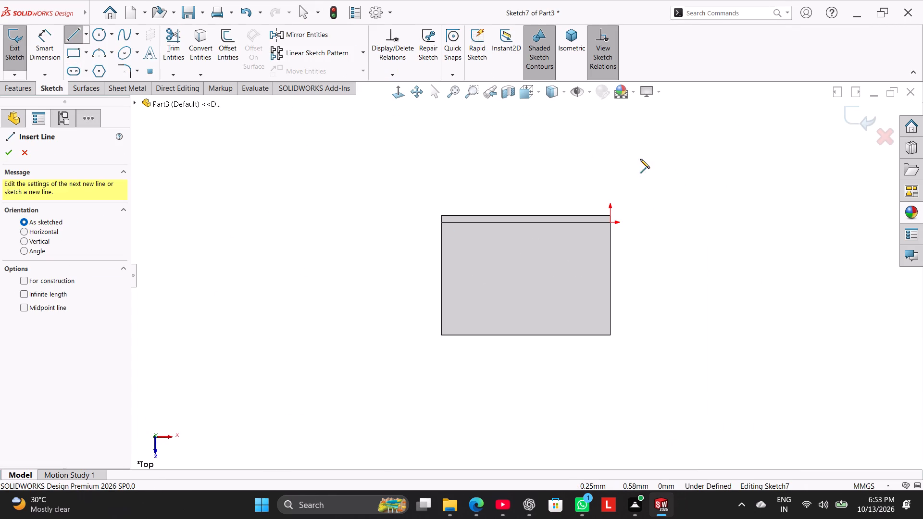
pyautogui.click(611, 224)
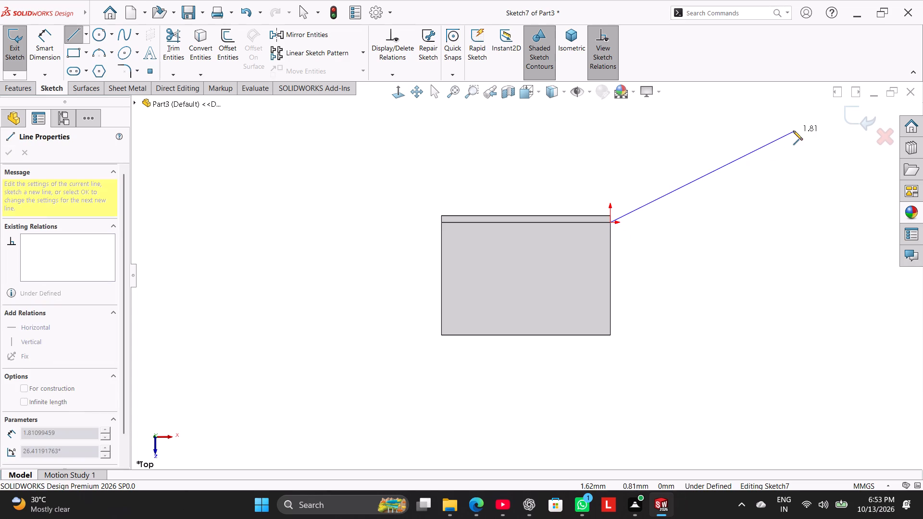
pyautogui.click(793, 131)
pyautogui.rightClick(814, 185)
pyautogui.click(825, 191)
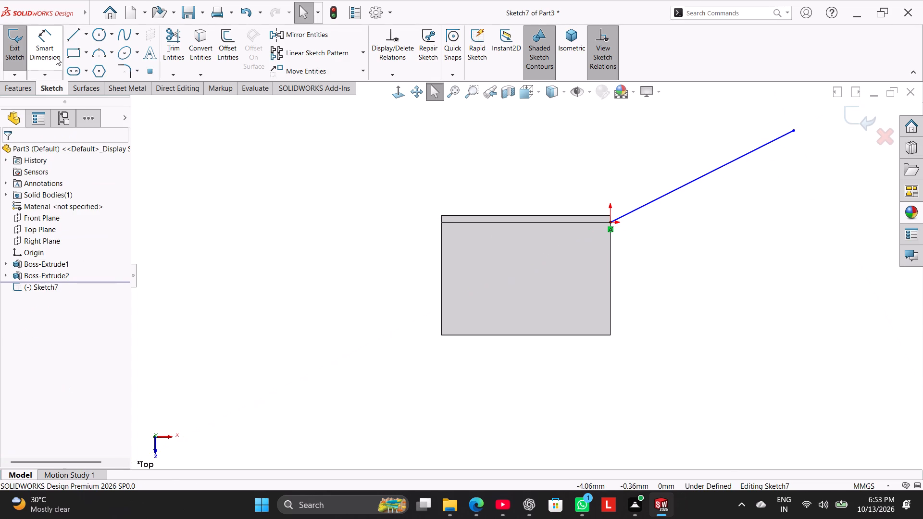
# Dimension the inclined line's angle from the horizontal through the origin and set it to 32°.
pyautogui.click(40, 52)
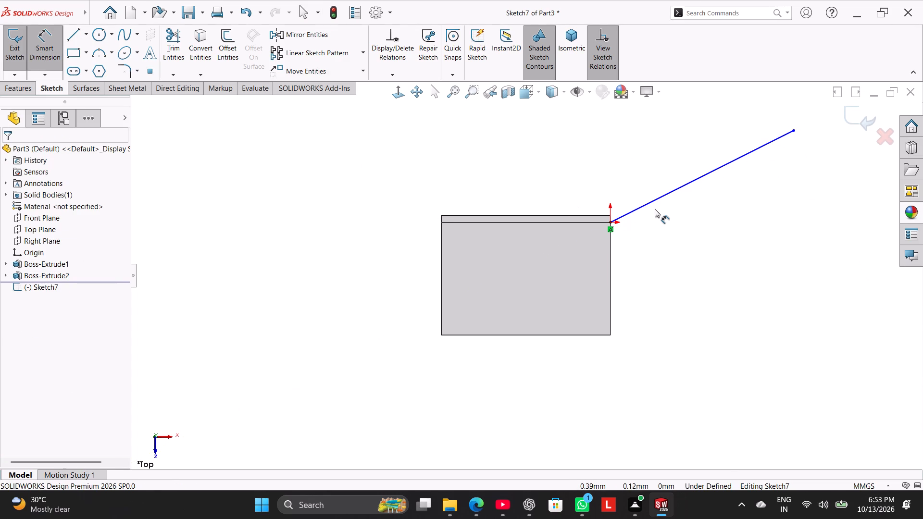
pyautogui.click(651, 202)
pyautogui.scroll(-5, 624, 213)
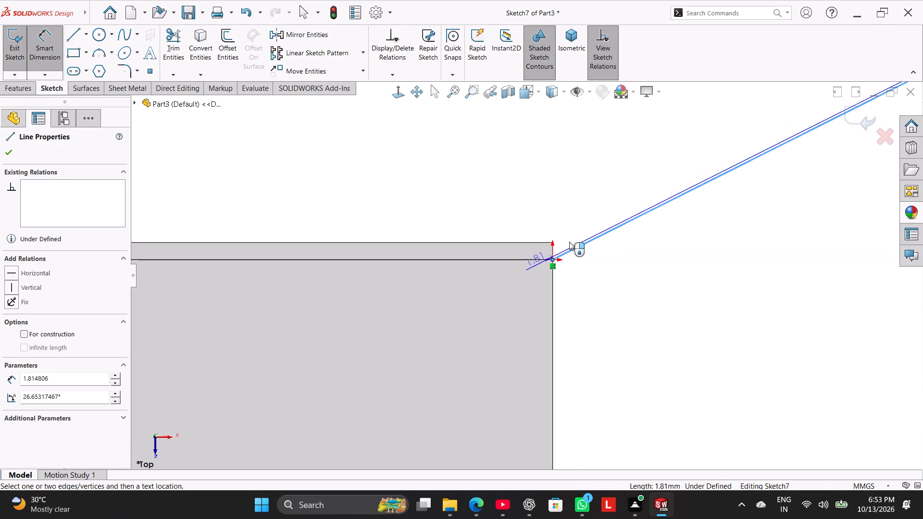
pyautogui.click(551, 259)
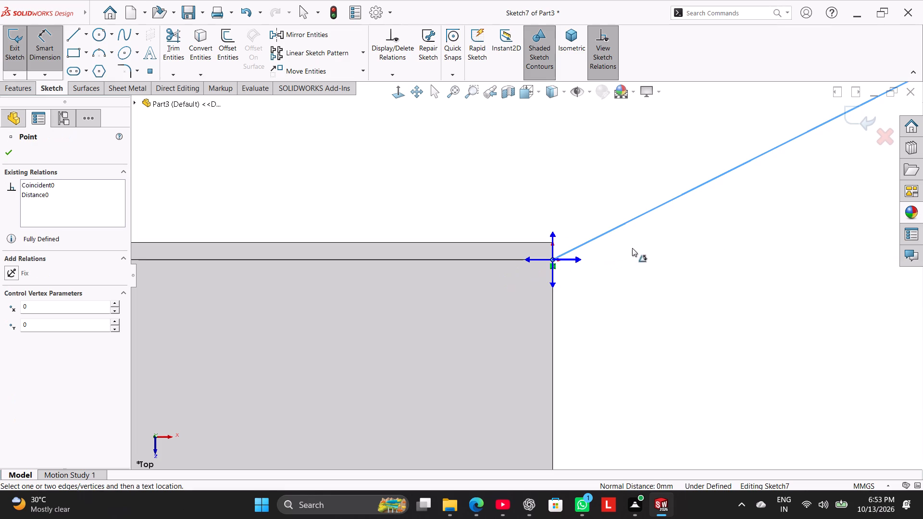
pyautogui.moveTo(573, 260); pyautogui.dragTo(594, 258)
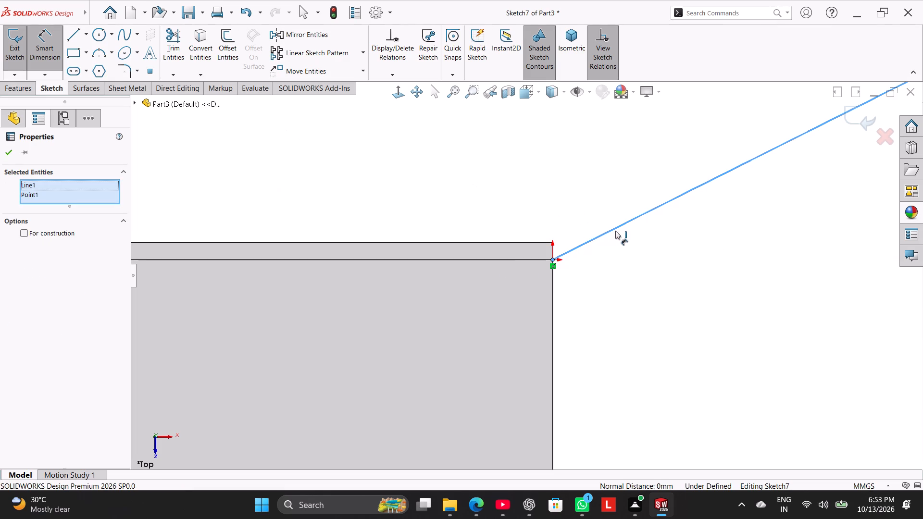
pyautogui.click(552, 260)
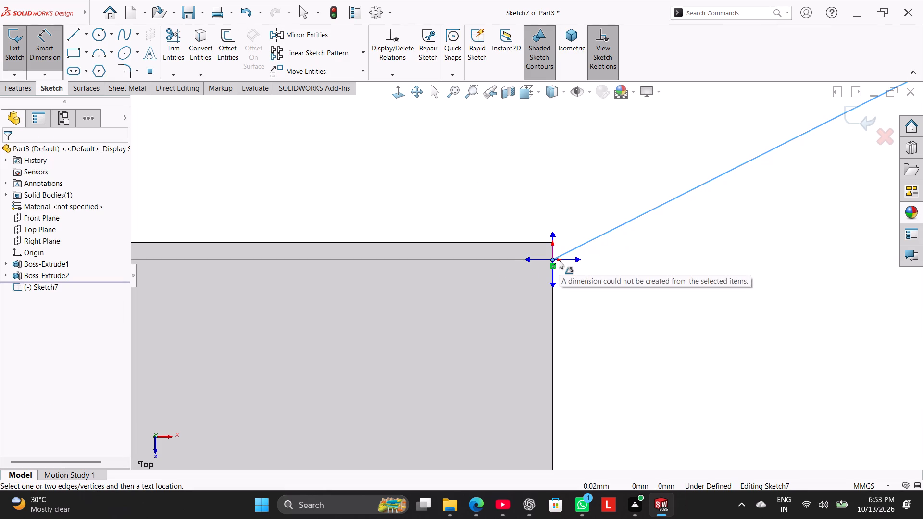
pyautogui.moveTo(576, 259); pyautogui.dragTo(717, 222)
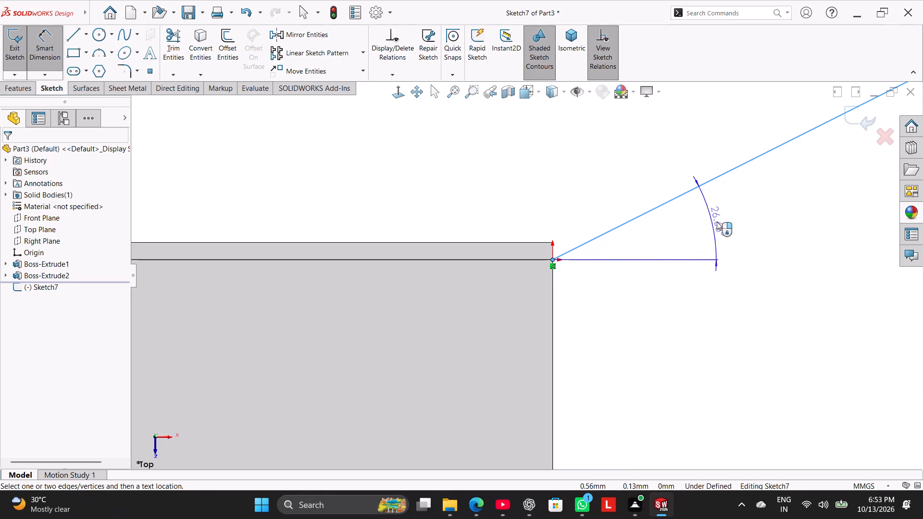
pyautogui.moveTo(717, 222); pyautogui.dragTo(787, 192)
pyautogui.doubleClick(787, 194)
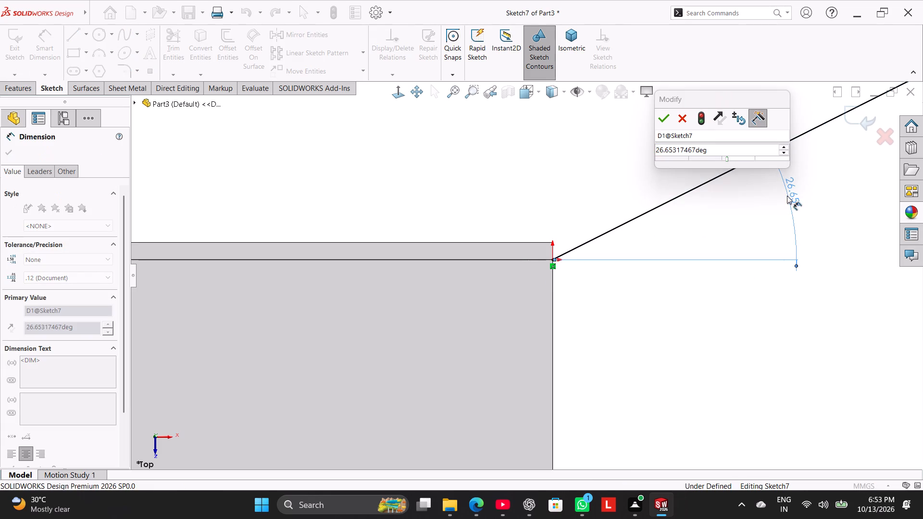
pyautogui.doubleClick(789, 195)
pyautogui.doubleClick(714, 149)
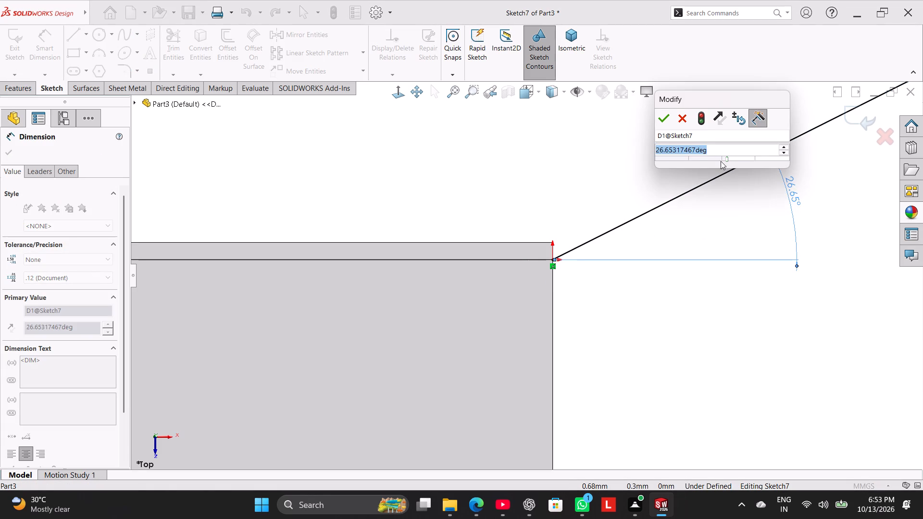
pyautogui.write('32')
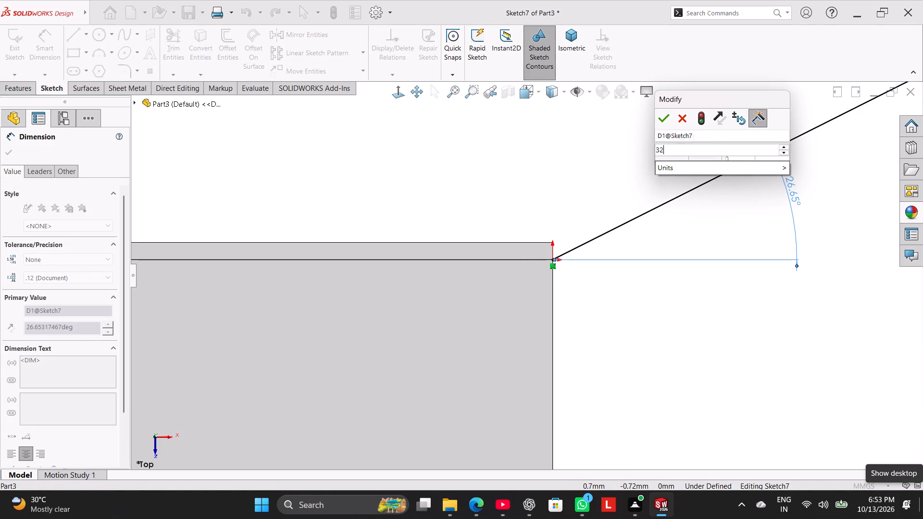
pyautogui.press('Return')
pyautogui.scroll(3, 527, 224)
pyautogui.rightClick(491, 202)
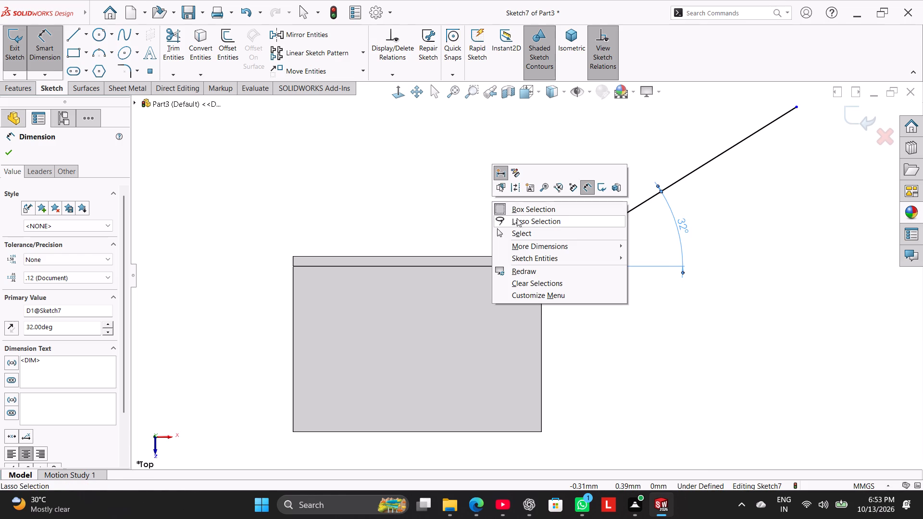
pyautogui.click(524, 229)
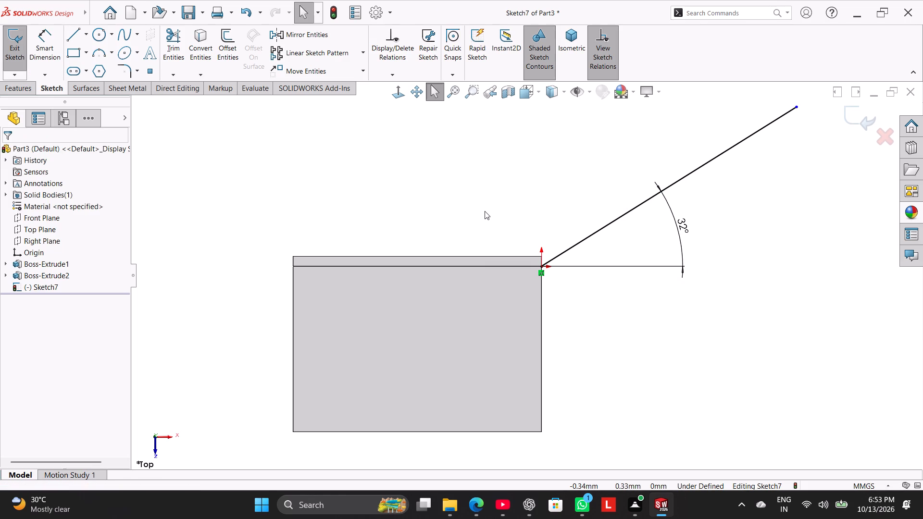
# Convert the 32° inclined line on the Top Plane into construction geometry.
pyautogui.scroll(2, 759, 172)
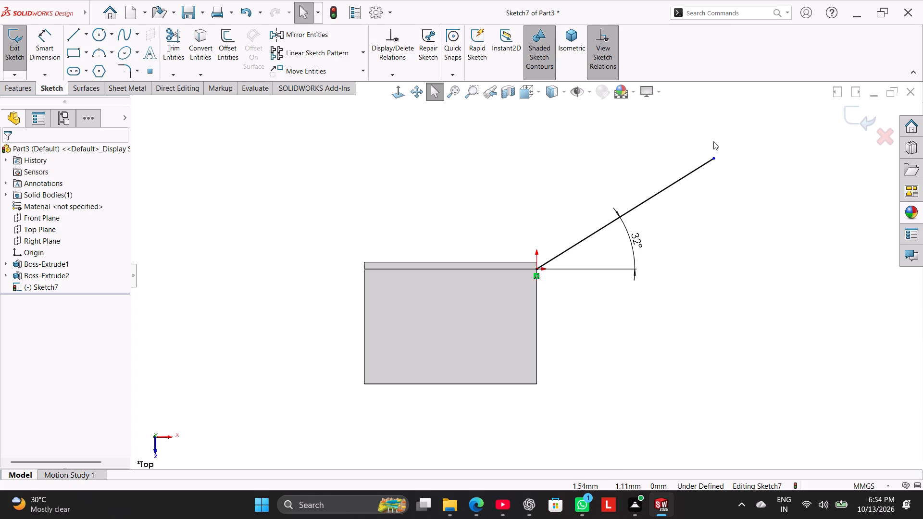
pyautogui.rightClick(690, 175)
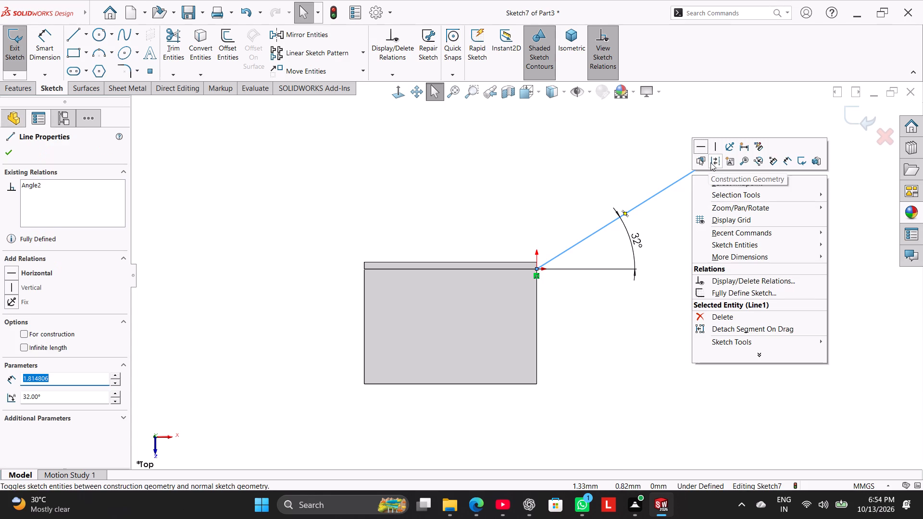
pyautogui.click(711, 162)
pyautogui.click(578, 183)
# Dimension the inclined construction line's length, set it to 2.43 mm, and leave the sketch.
pyautogui.click(36, 56)
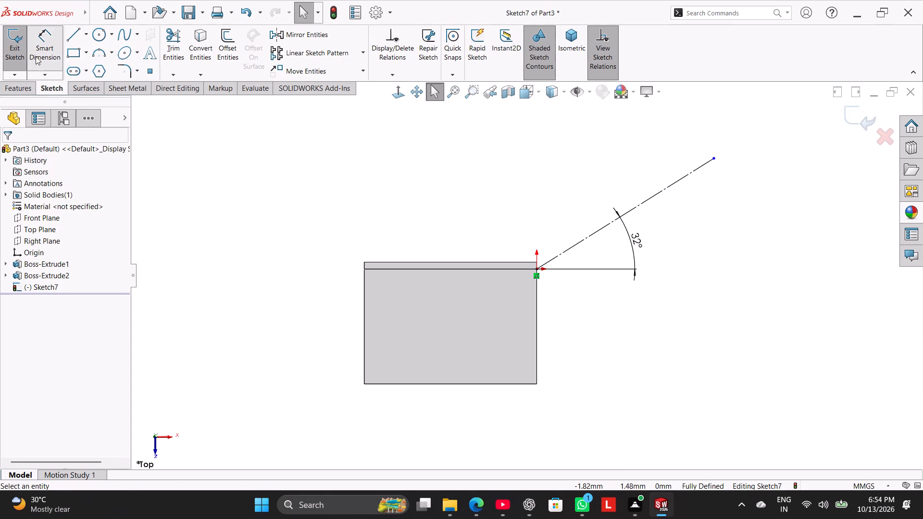
pyautogui.click(597, 231)
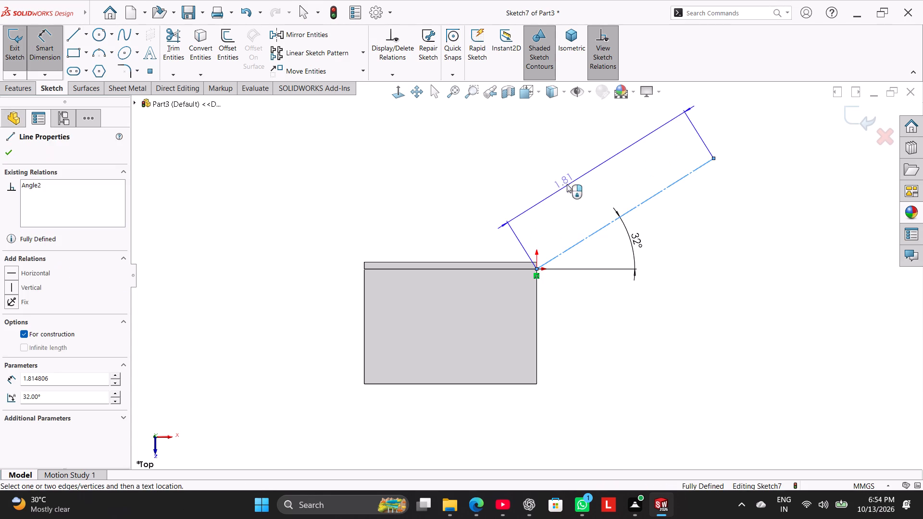
pyautogui.click(555, 164)
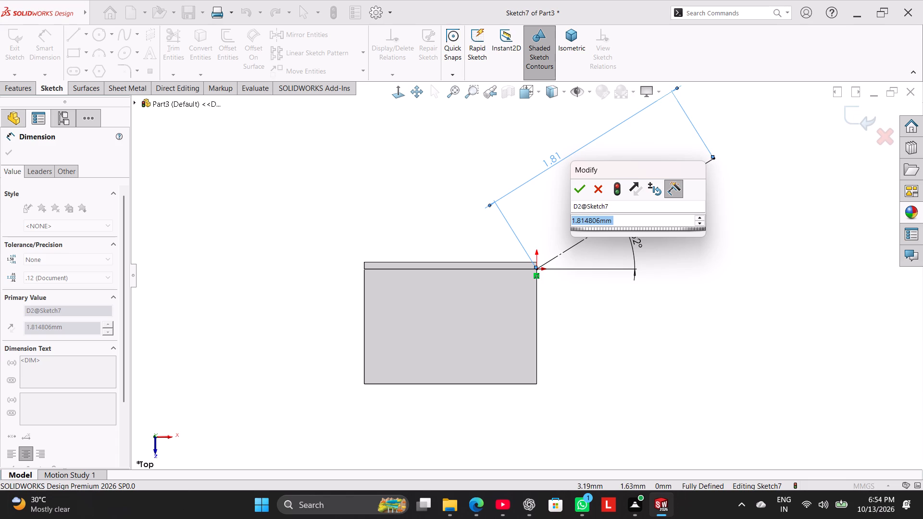
pyautogui.write('2.43')
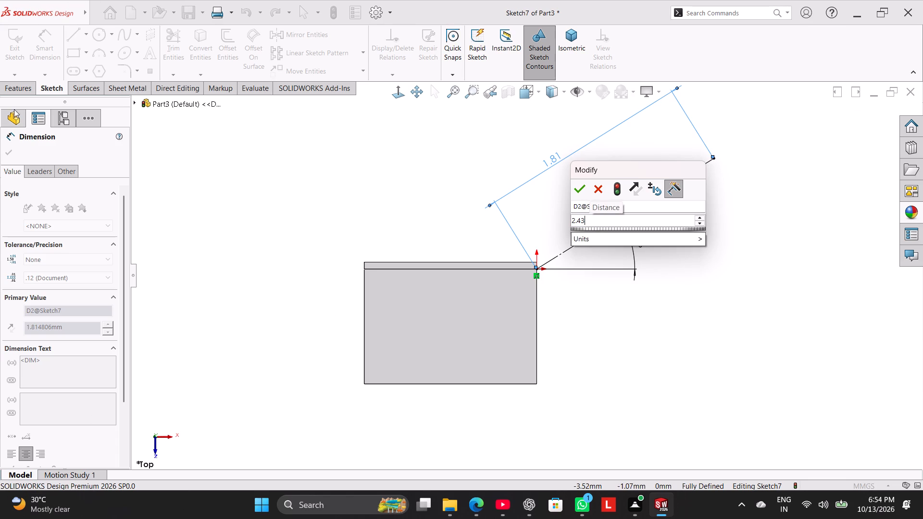
pyautogui.click(326, 163)
pyautogui.click(580, 186)
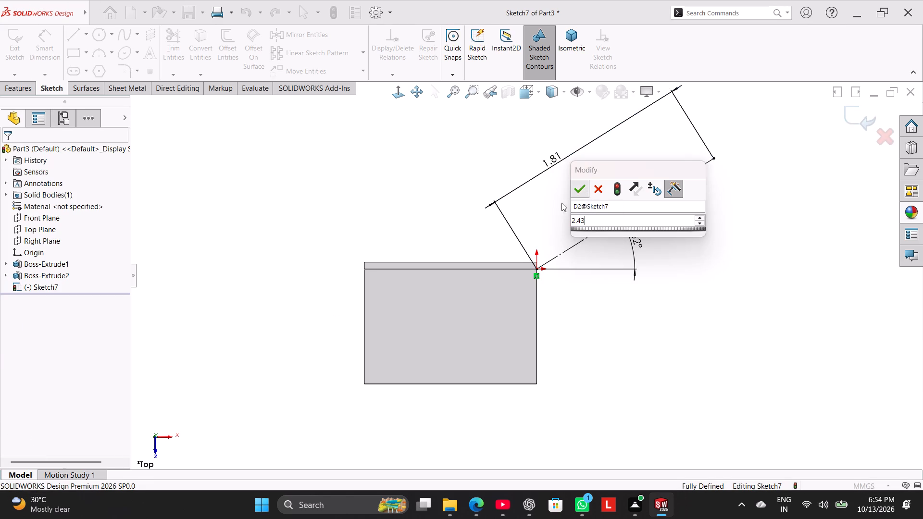
pyautogui.rightClick(378, 228)
pyautogui.click(228, 316)
pyautogui.moveTo(228, 314); pyautogui.dragTo(413, 103, button='right')
pyautogui.moveTo(271, 321); pyautogui.dragTo(356, 229, button='right')
pyautogui.click(239, 289)
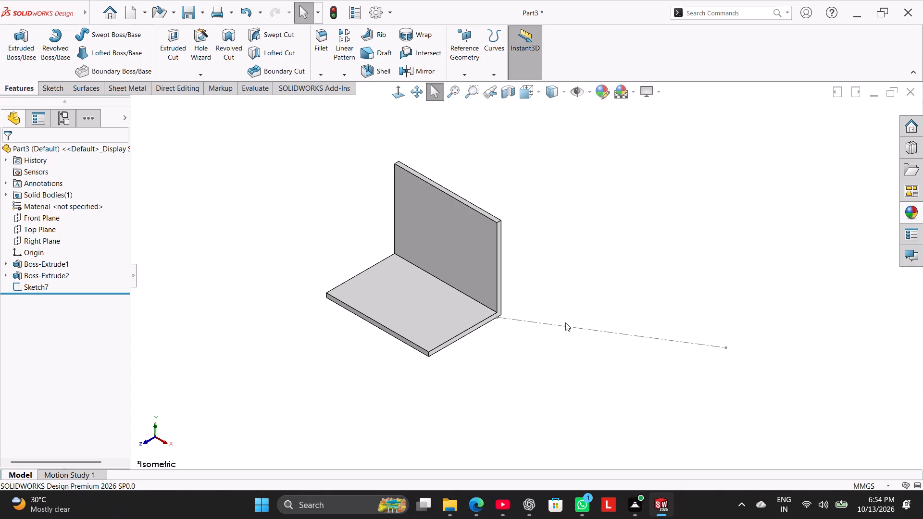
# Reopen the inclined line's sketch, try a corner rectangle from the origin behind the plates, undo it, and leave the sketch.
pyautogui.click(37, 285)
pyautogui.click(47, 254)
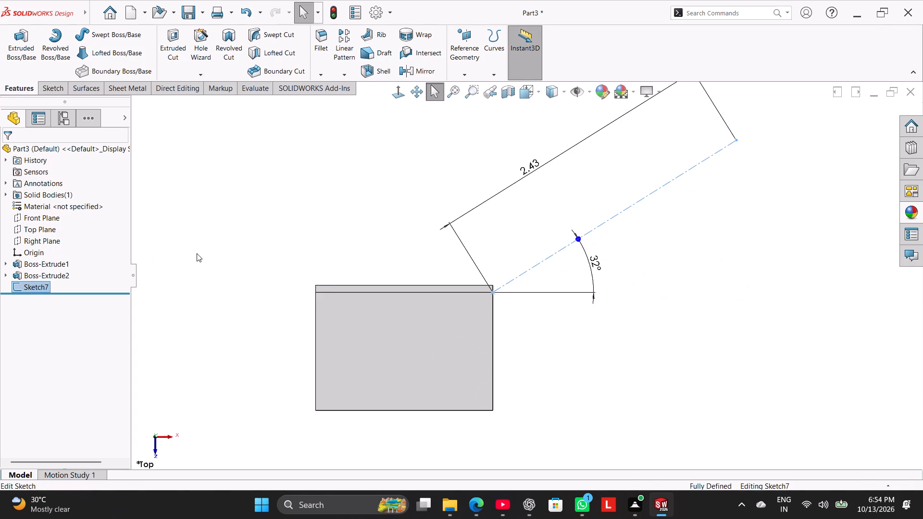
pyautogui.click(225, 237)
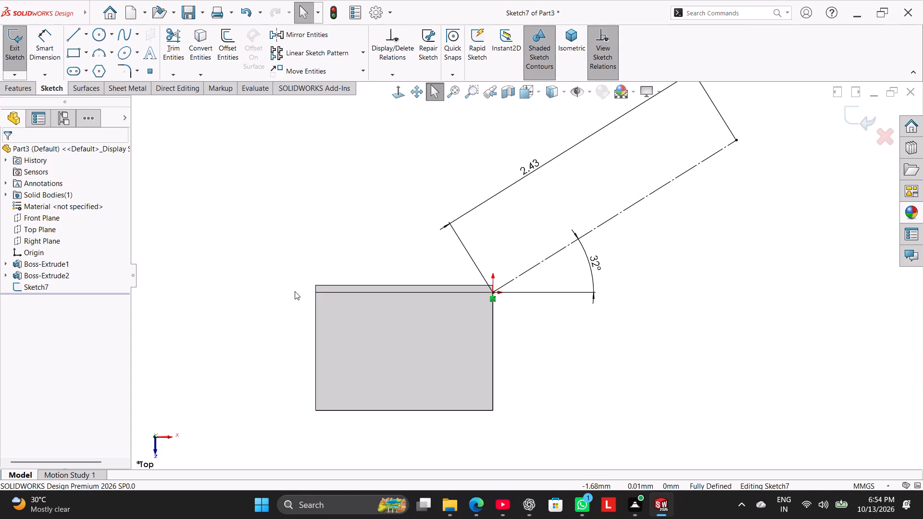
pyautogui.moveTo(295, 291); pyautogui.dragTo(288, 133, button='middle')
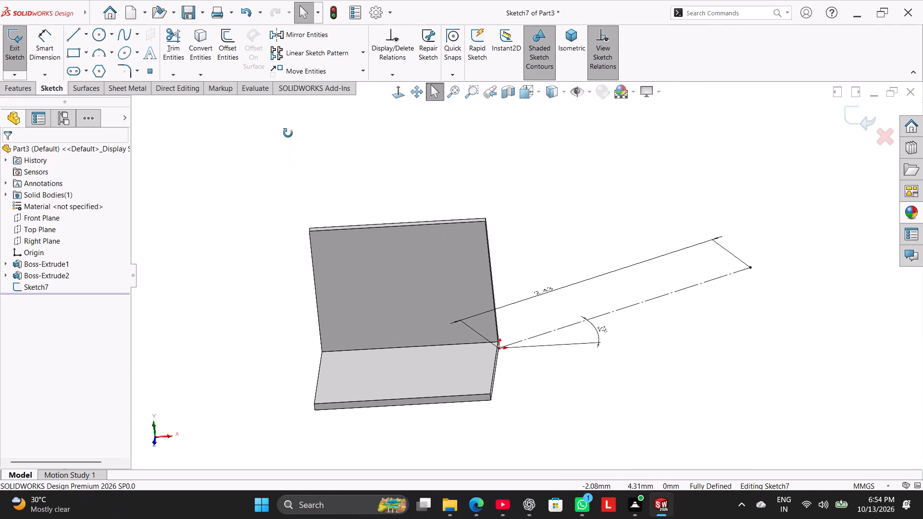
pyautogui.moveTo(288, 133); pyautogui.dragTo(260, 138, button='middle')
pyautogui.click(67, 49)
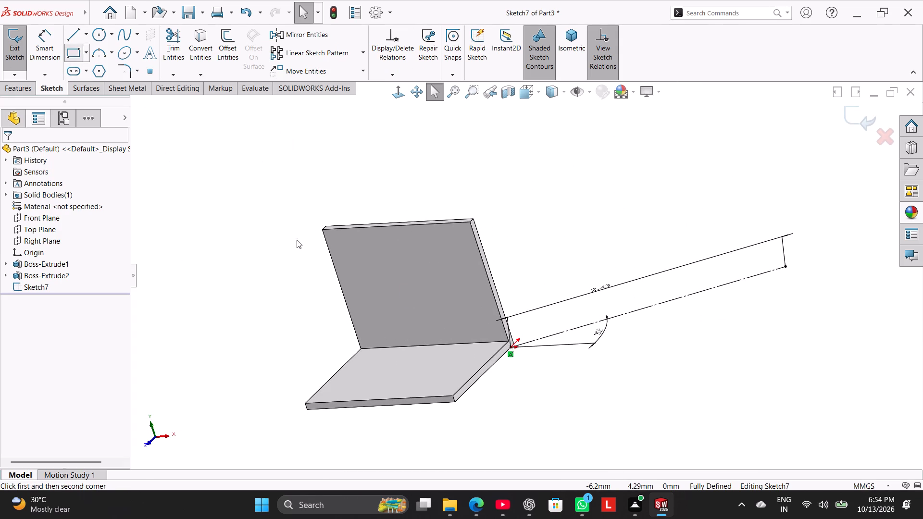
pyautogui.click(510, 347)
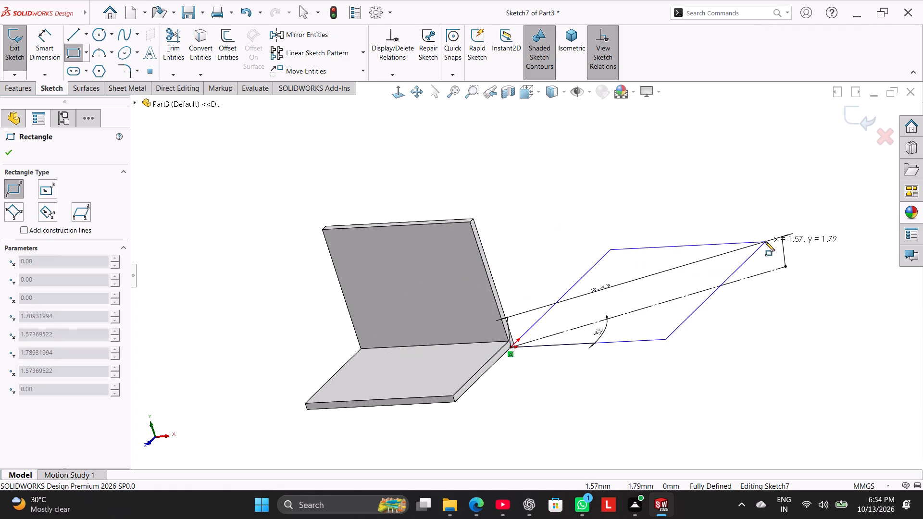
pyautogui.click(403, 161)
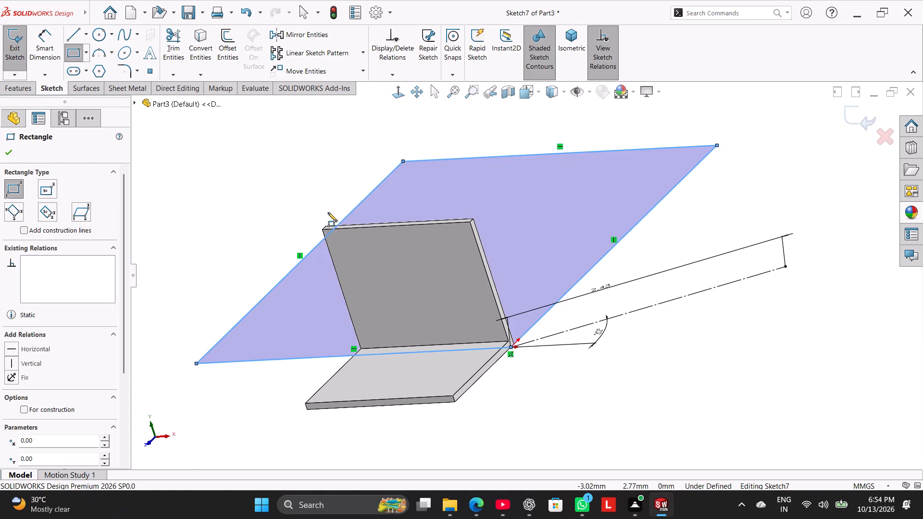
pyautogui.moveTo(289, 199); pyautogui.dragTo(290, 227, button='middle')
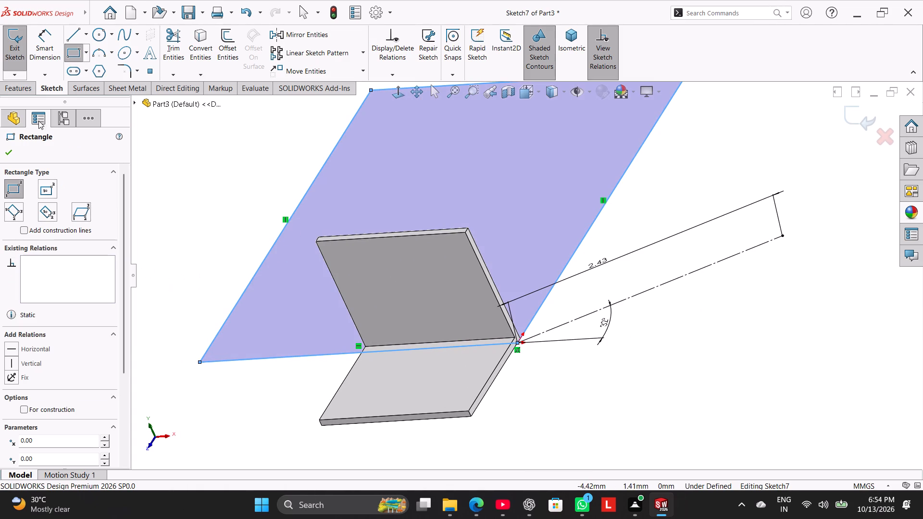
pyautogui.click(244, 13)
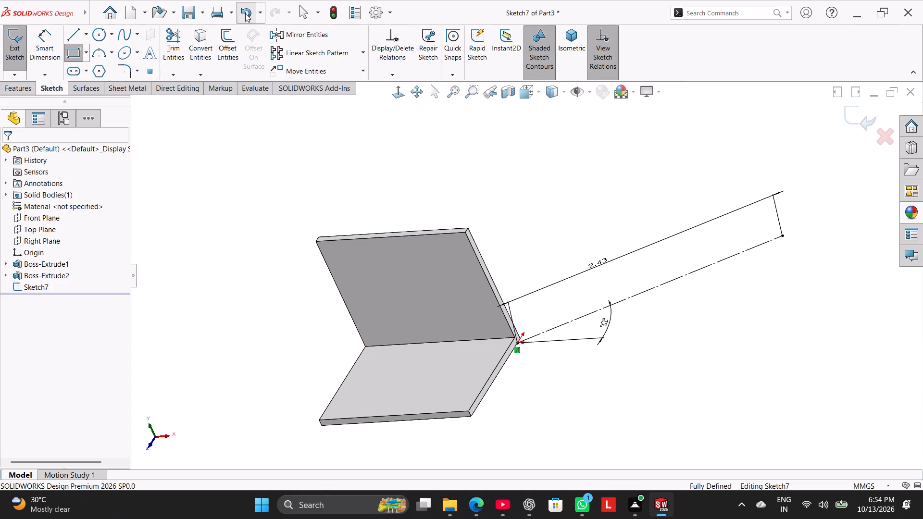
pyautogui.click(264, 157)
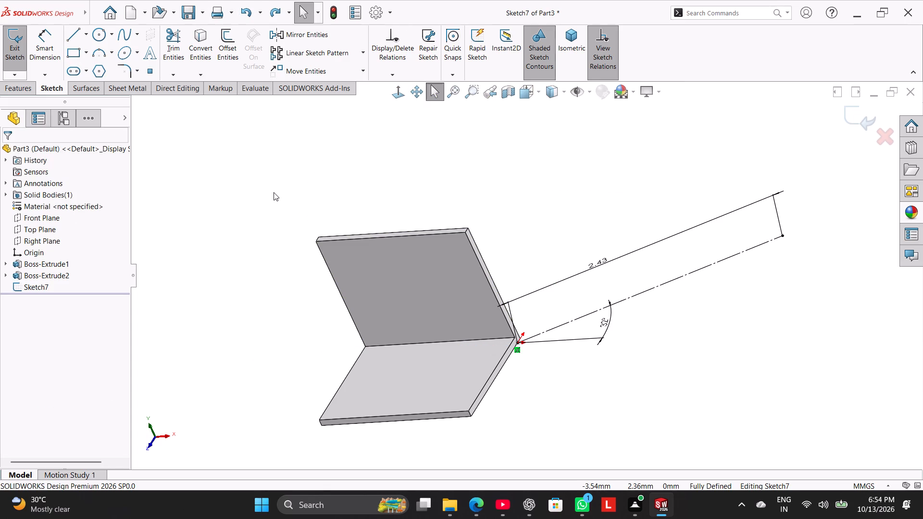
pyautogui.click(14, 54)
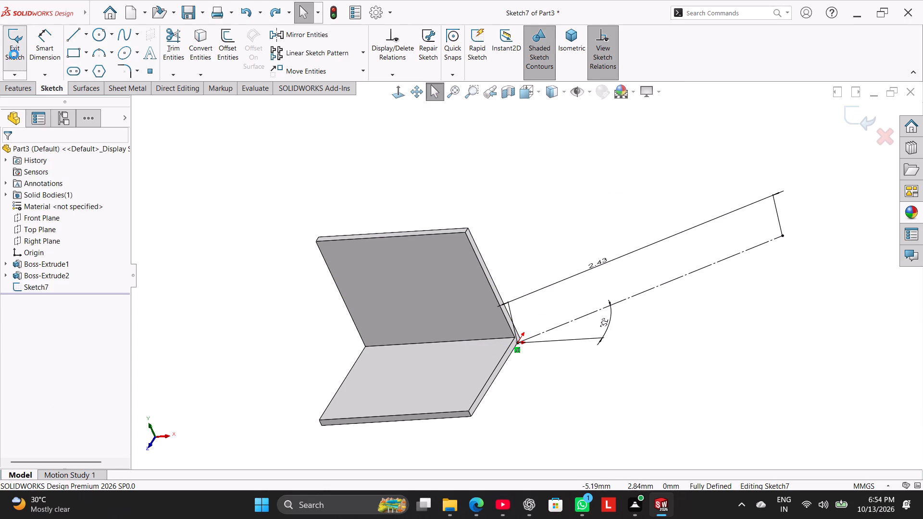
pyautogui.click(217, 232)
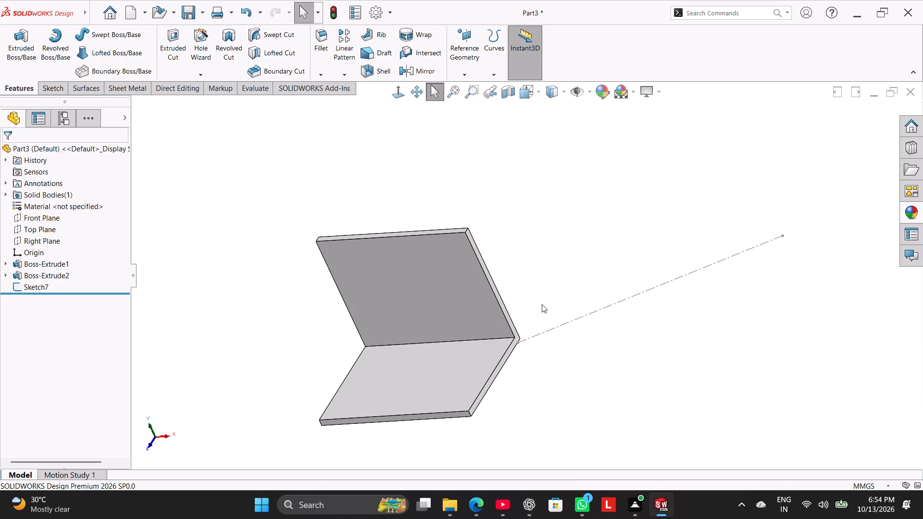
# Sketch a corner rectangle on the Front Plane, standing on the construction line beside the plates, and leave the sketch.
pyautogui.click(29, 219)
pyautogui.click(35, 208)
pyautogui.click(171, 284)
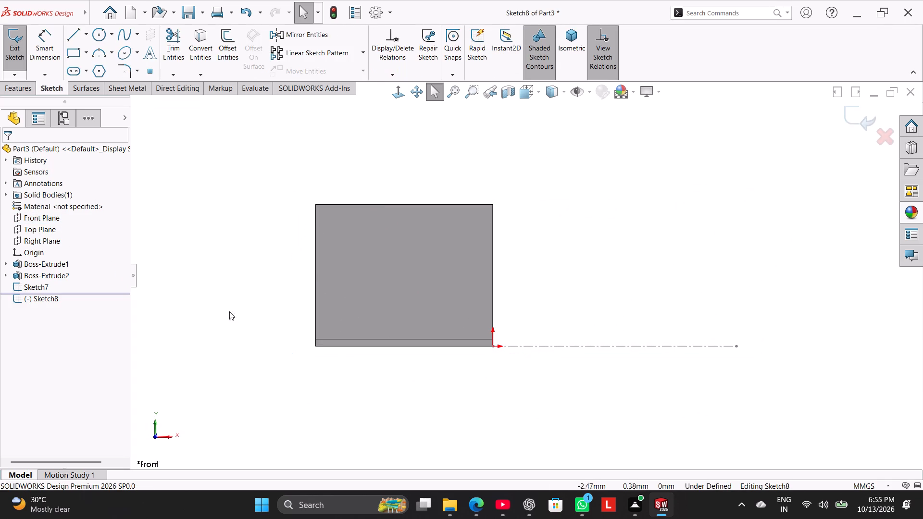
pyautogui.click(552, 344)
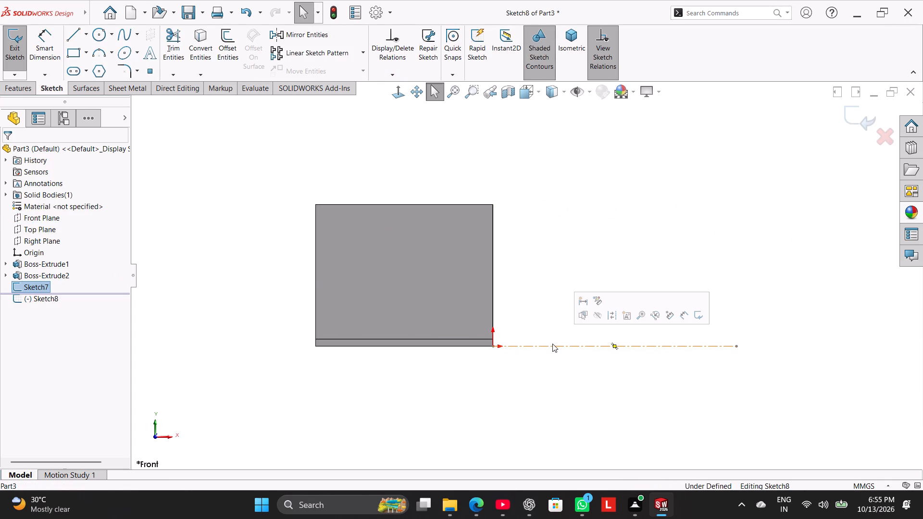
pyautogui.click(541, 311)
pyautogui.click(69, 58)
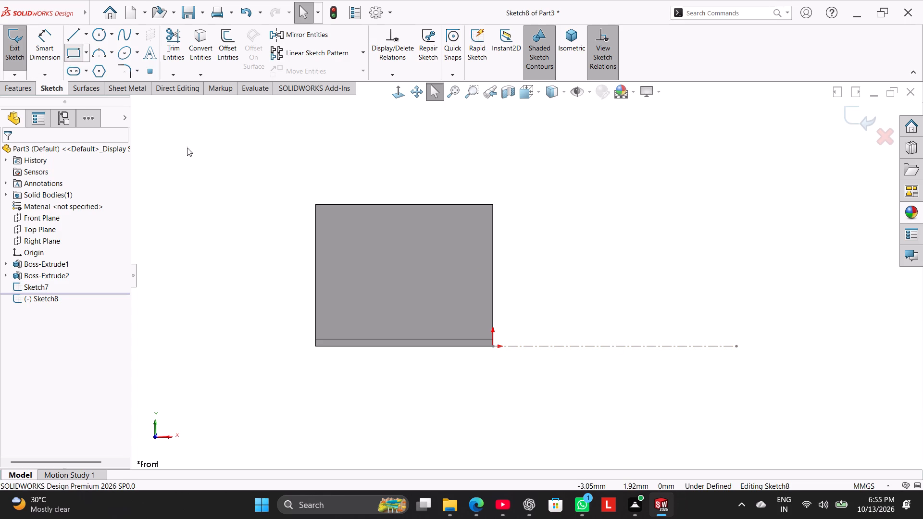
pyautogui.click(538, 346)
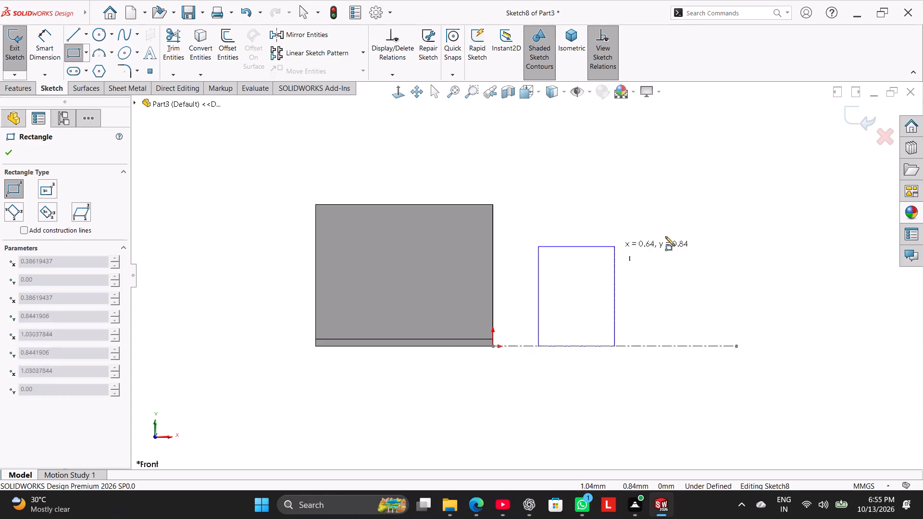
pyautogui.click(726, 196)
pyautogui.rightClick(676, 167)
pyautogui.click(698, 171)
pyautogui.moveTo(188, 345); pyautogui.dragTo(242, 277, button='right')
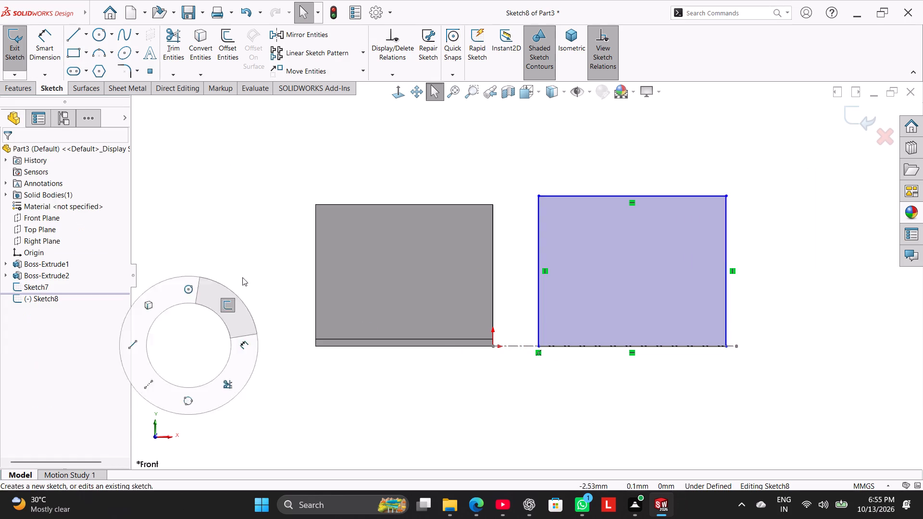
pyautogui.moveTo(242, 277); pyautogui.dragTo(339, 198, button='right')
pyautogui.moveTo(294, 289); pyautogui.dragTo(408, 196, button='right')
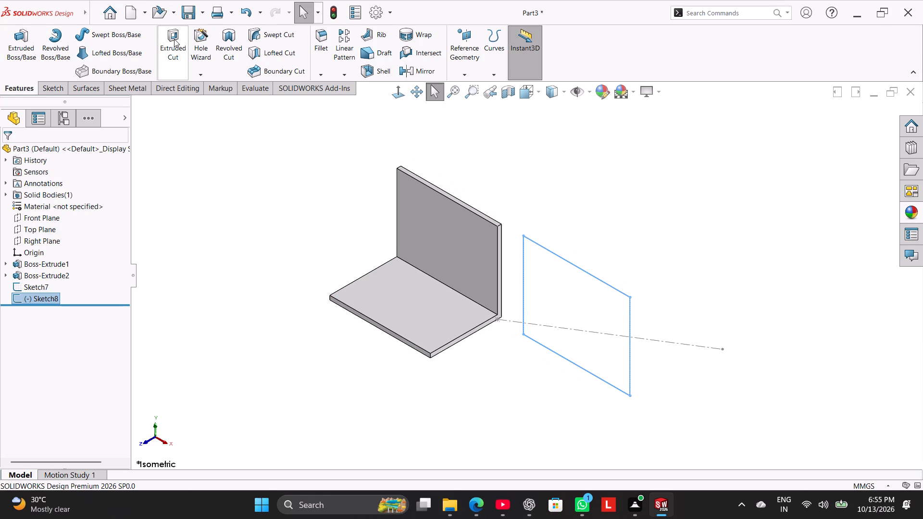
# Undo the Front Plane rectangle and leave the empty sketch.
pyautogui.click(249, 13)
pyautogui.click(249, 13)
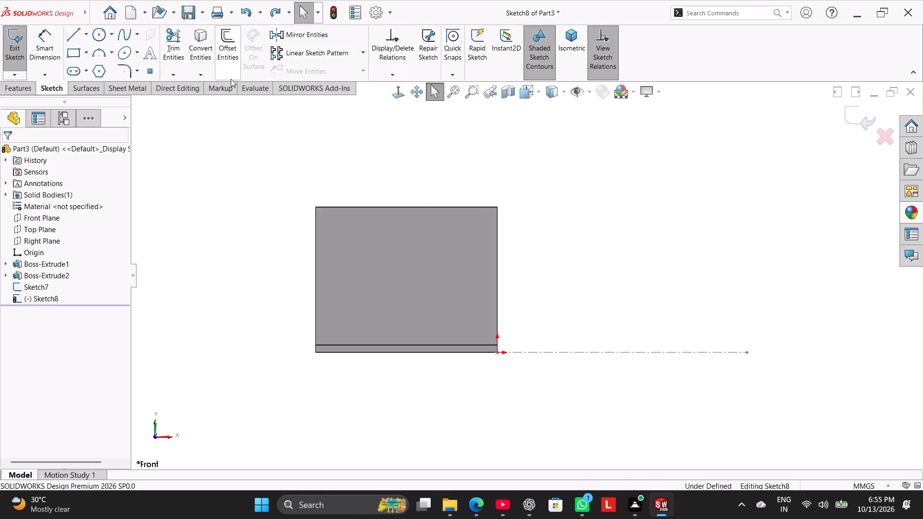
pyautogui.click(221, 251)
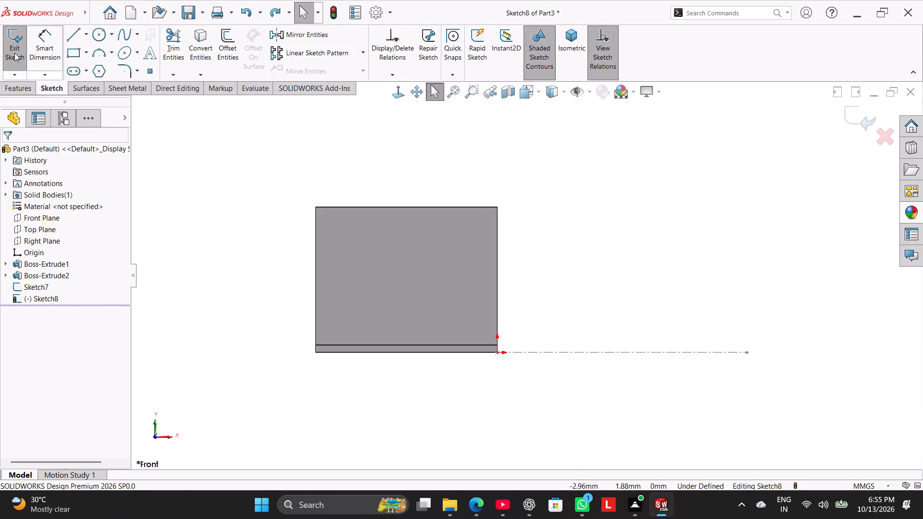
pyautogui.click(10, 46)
# Start a reference plane using the inclined construction line as its first reference.
pyautogui.click(24, 88)
pyautogui.click(462, 36)
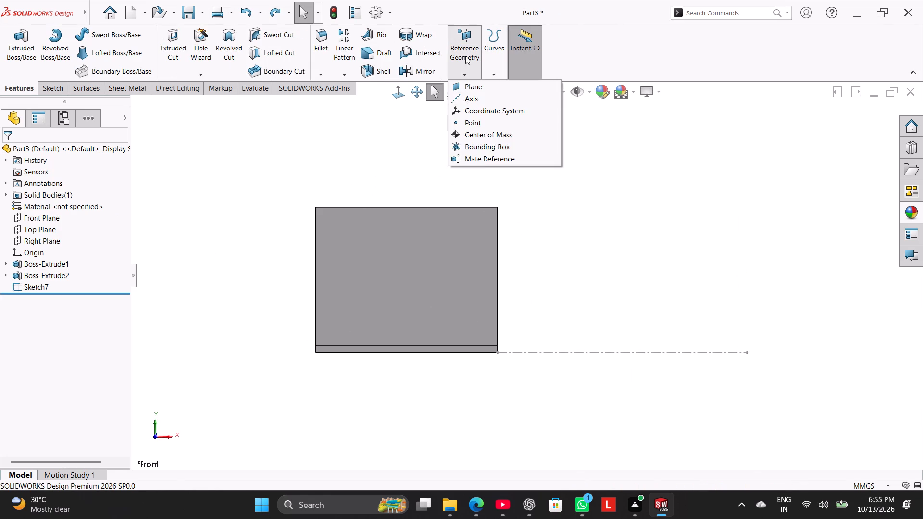
pyautogui.click(482, 86)
pyautogui.moveTo(466, 133); pyautogui.dragTo(444, 211, button='middle')
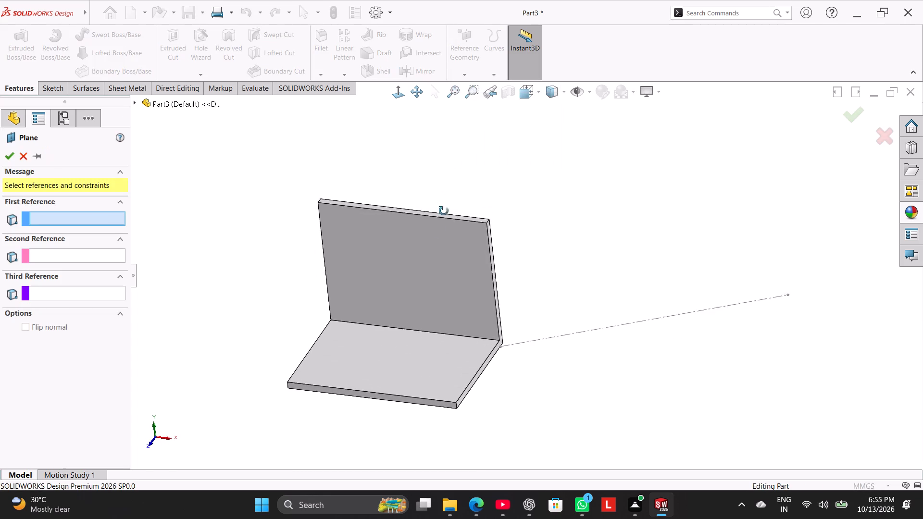
pyautogui.moveTo(444, 211); pyautogui.dragTo(439, 245, button='middle')
pyautogui.click(609, 315)
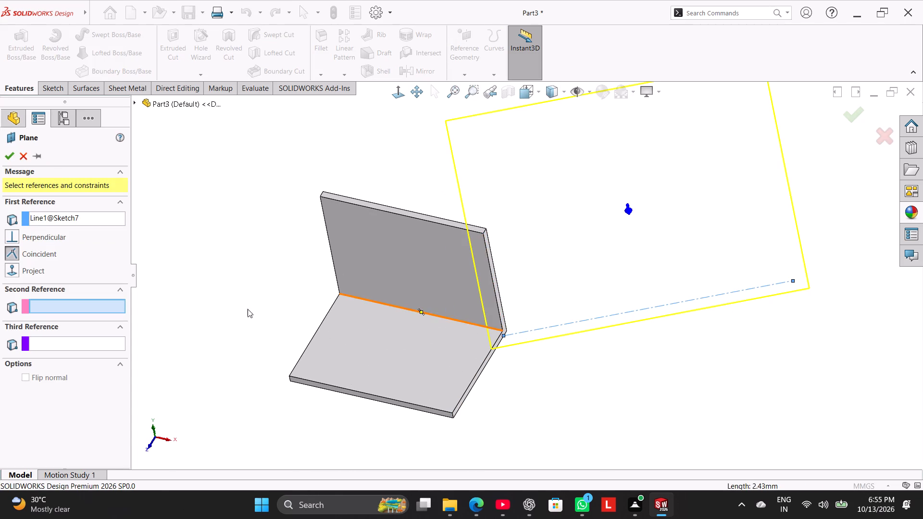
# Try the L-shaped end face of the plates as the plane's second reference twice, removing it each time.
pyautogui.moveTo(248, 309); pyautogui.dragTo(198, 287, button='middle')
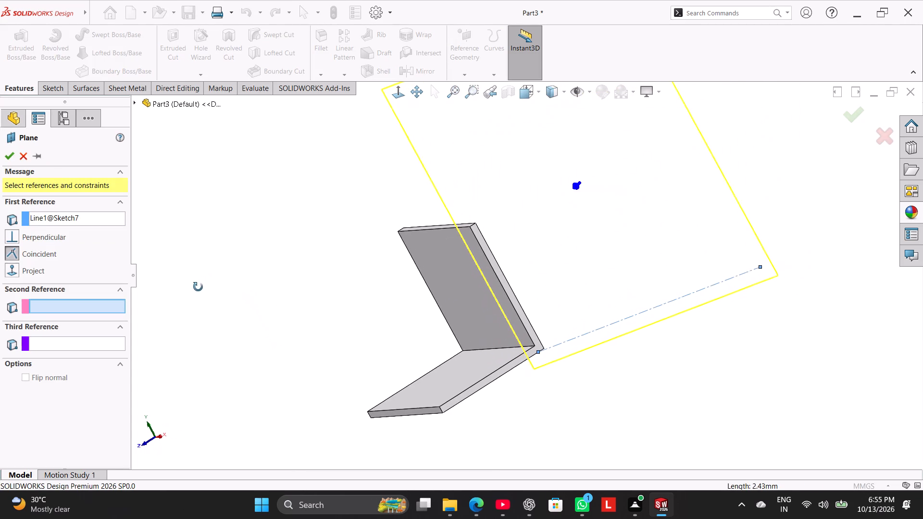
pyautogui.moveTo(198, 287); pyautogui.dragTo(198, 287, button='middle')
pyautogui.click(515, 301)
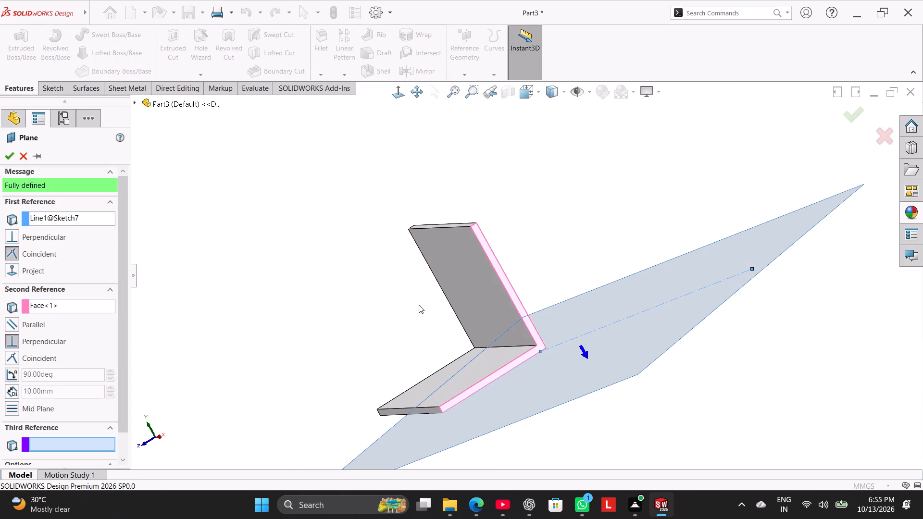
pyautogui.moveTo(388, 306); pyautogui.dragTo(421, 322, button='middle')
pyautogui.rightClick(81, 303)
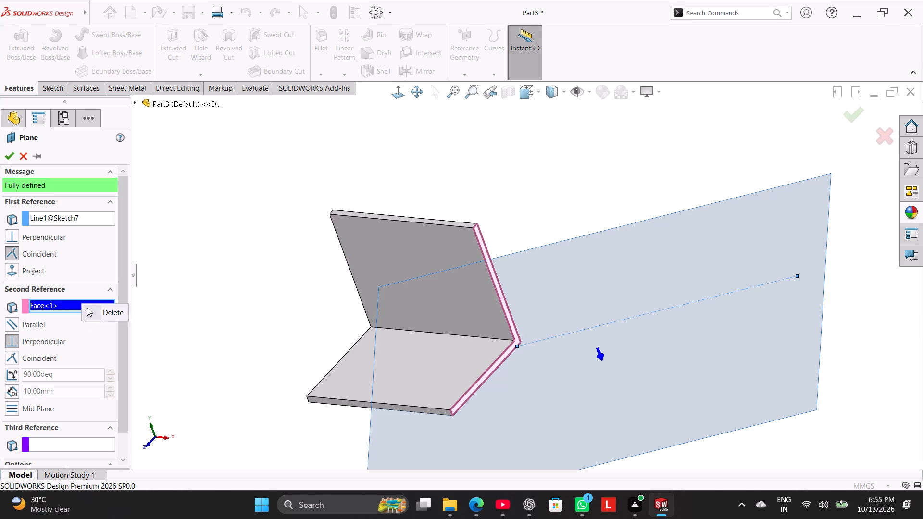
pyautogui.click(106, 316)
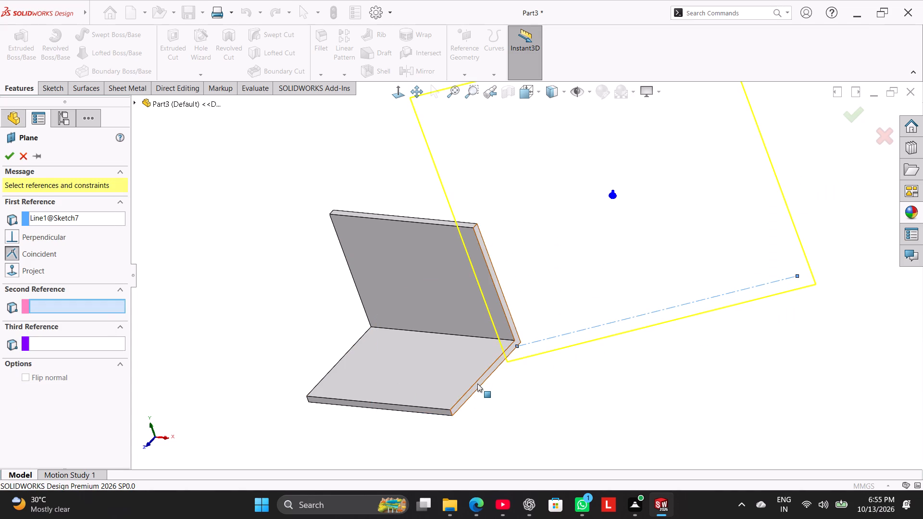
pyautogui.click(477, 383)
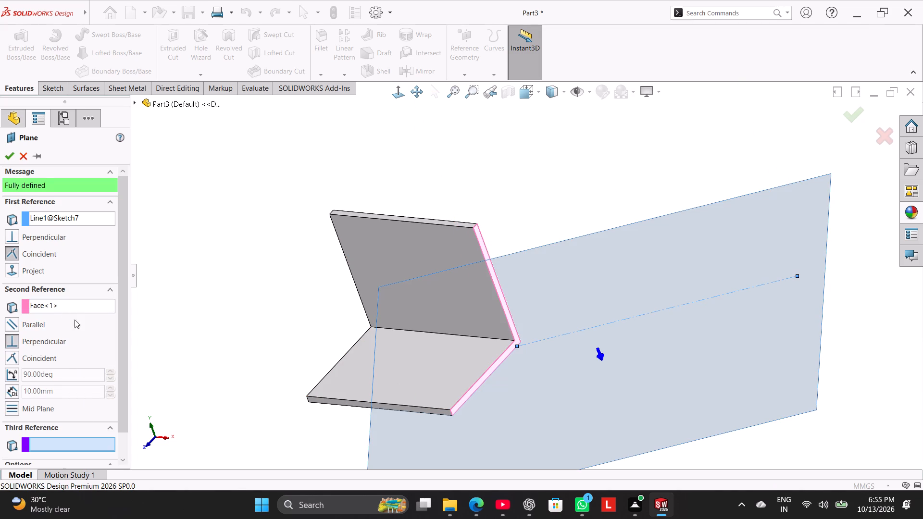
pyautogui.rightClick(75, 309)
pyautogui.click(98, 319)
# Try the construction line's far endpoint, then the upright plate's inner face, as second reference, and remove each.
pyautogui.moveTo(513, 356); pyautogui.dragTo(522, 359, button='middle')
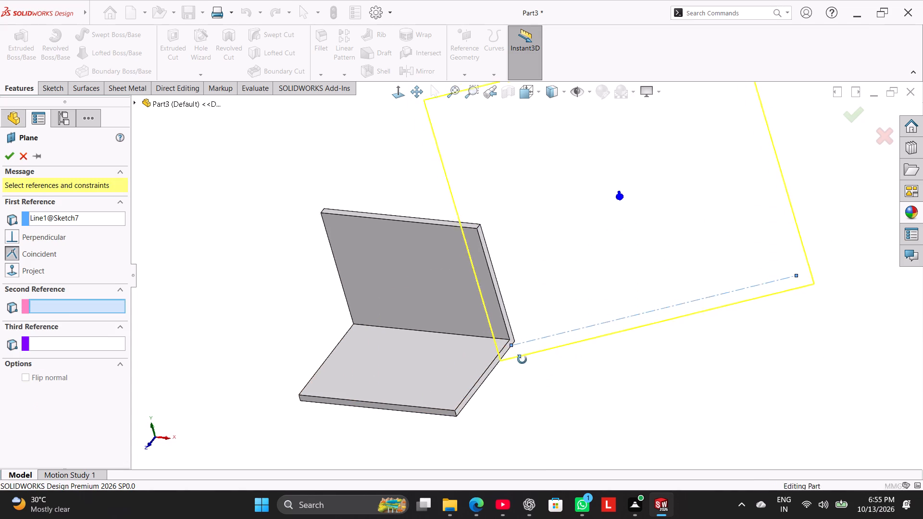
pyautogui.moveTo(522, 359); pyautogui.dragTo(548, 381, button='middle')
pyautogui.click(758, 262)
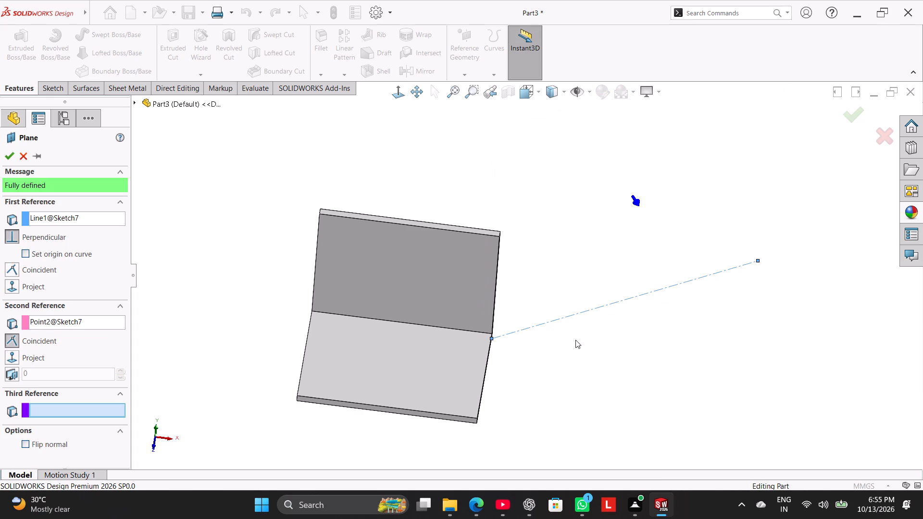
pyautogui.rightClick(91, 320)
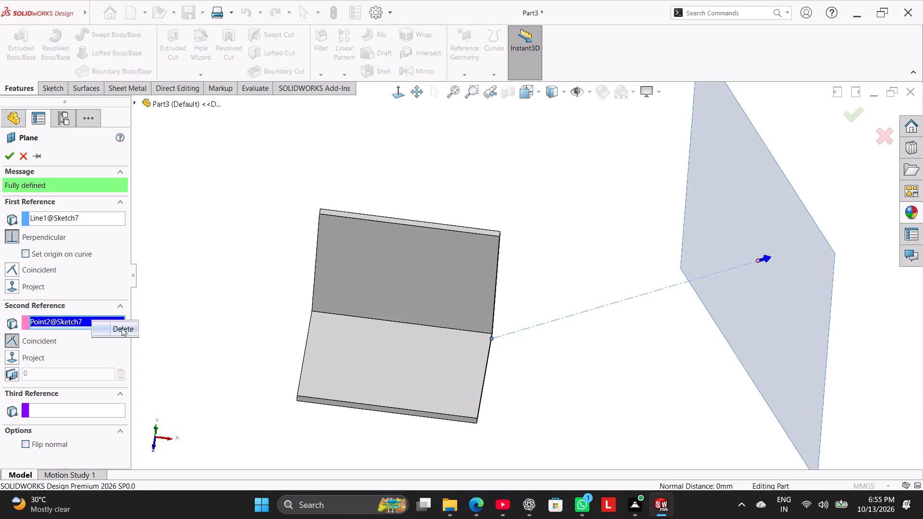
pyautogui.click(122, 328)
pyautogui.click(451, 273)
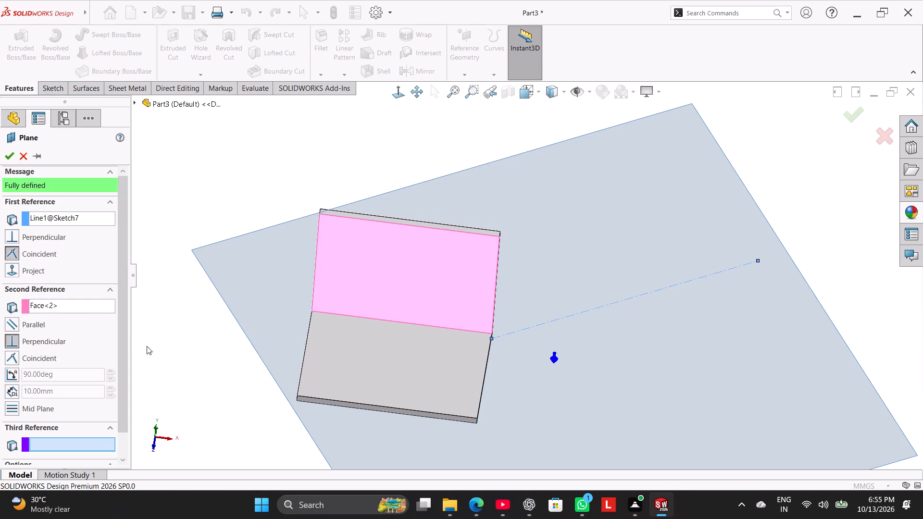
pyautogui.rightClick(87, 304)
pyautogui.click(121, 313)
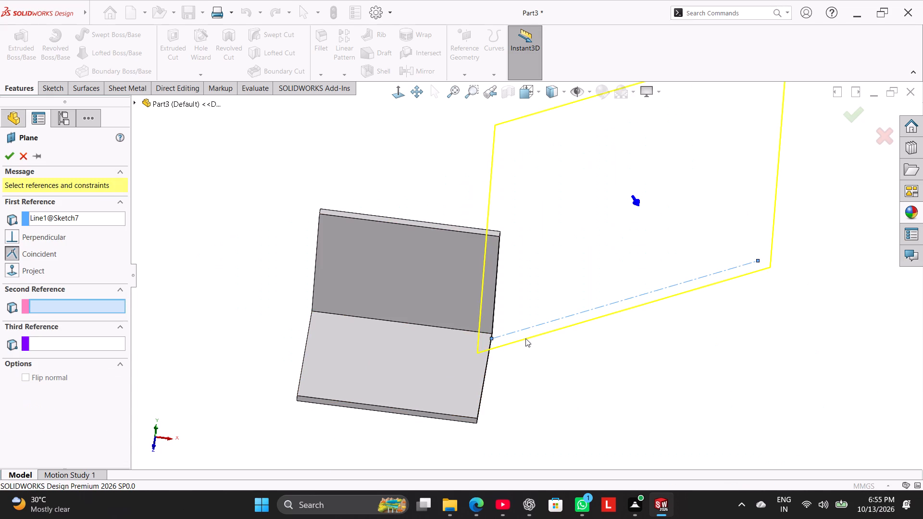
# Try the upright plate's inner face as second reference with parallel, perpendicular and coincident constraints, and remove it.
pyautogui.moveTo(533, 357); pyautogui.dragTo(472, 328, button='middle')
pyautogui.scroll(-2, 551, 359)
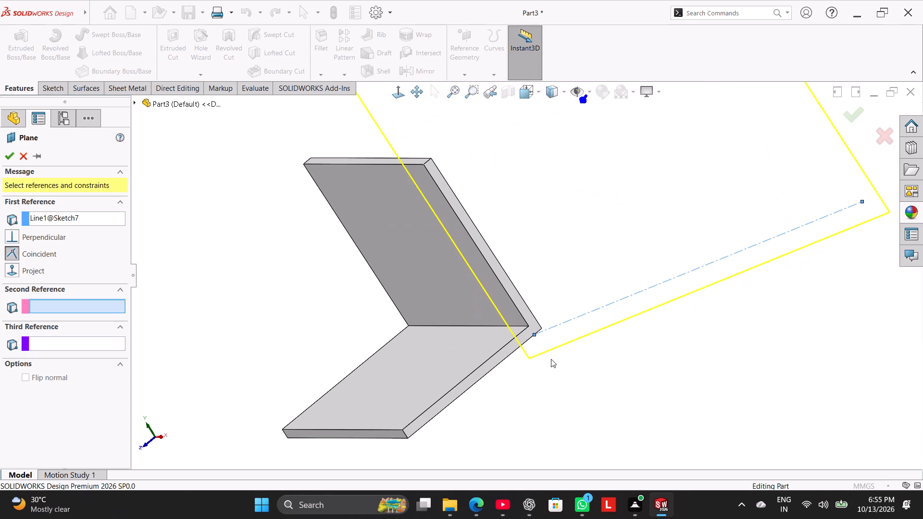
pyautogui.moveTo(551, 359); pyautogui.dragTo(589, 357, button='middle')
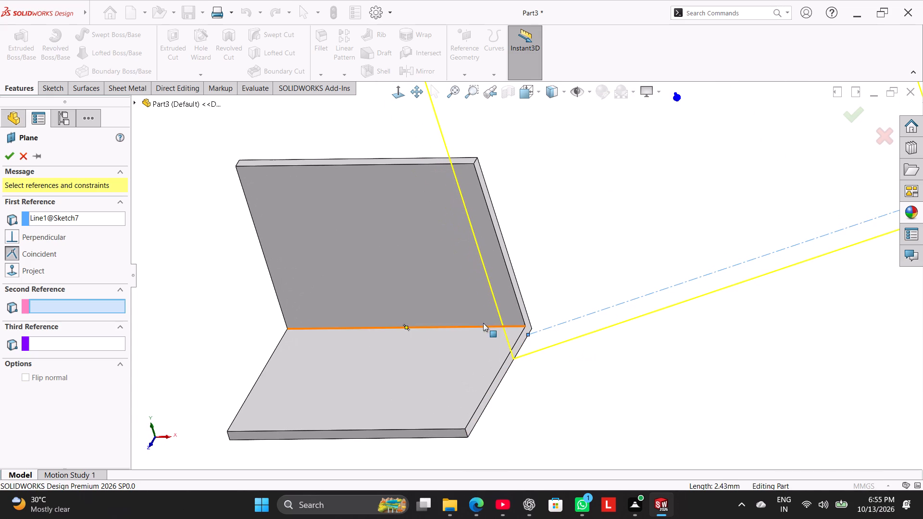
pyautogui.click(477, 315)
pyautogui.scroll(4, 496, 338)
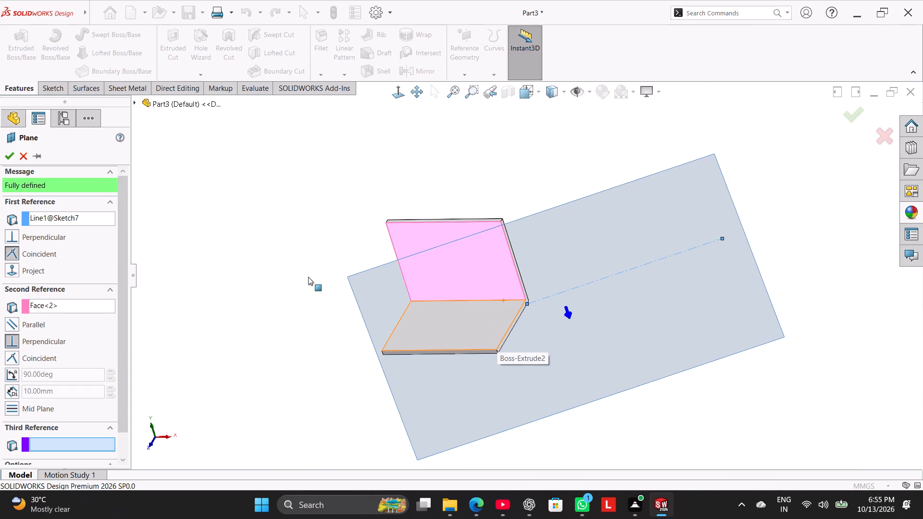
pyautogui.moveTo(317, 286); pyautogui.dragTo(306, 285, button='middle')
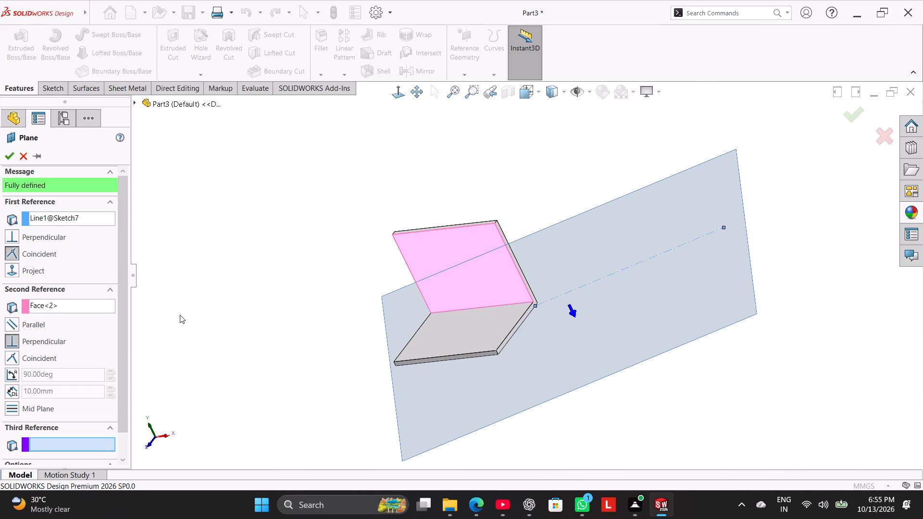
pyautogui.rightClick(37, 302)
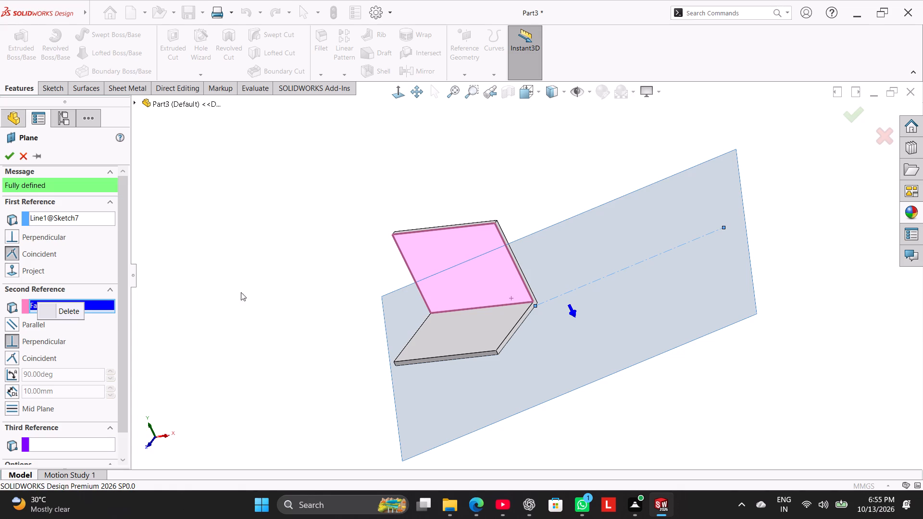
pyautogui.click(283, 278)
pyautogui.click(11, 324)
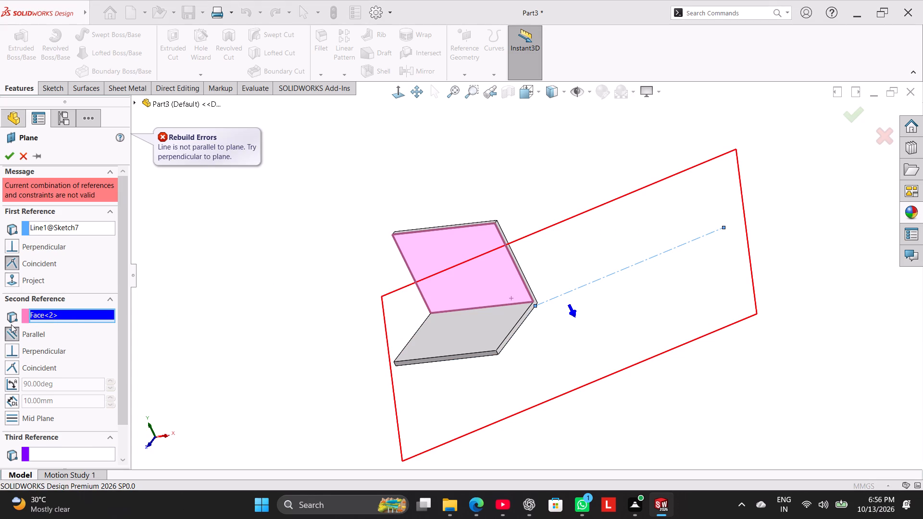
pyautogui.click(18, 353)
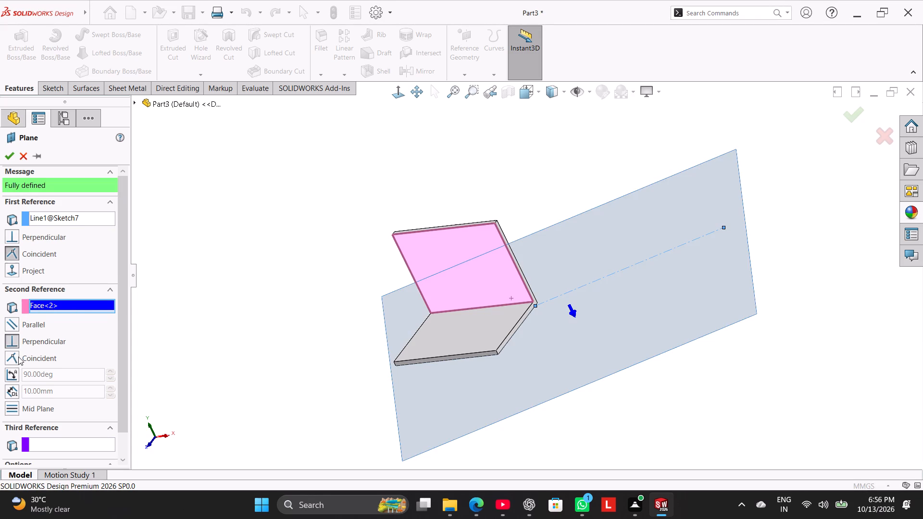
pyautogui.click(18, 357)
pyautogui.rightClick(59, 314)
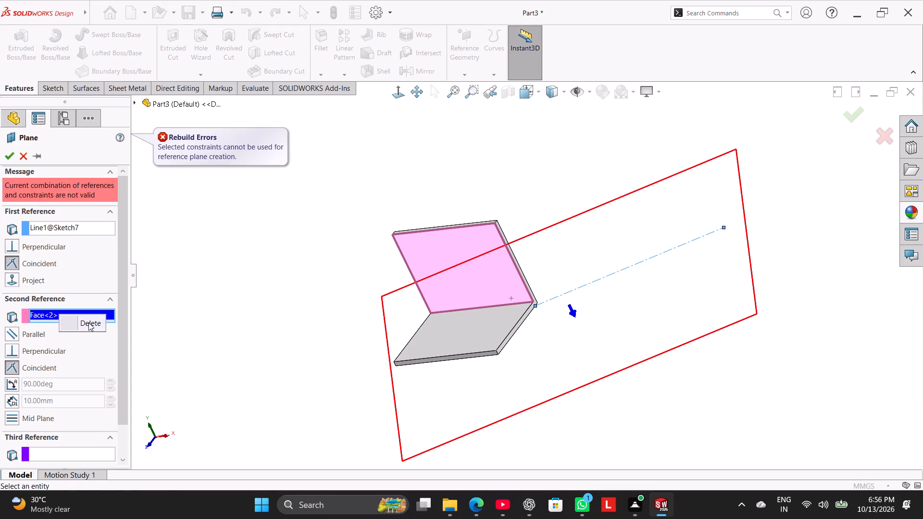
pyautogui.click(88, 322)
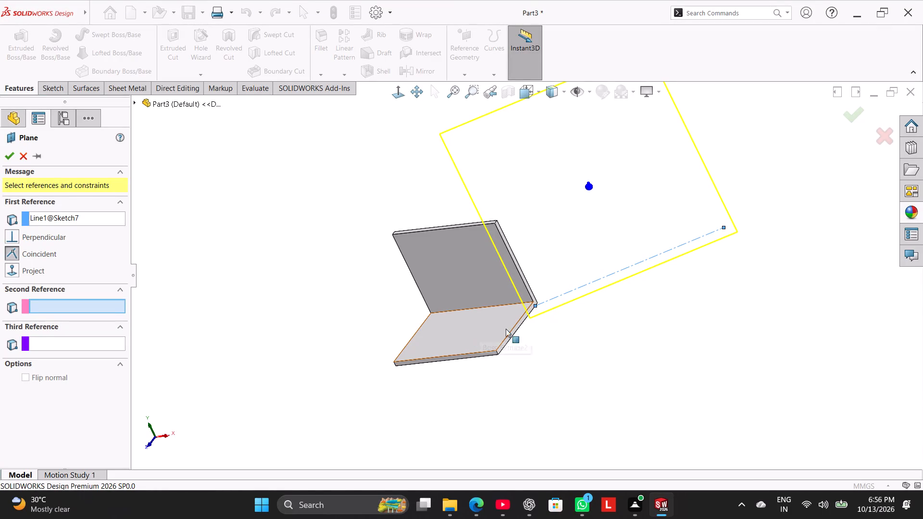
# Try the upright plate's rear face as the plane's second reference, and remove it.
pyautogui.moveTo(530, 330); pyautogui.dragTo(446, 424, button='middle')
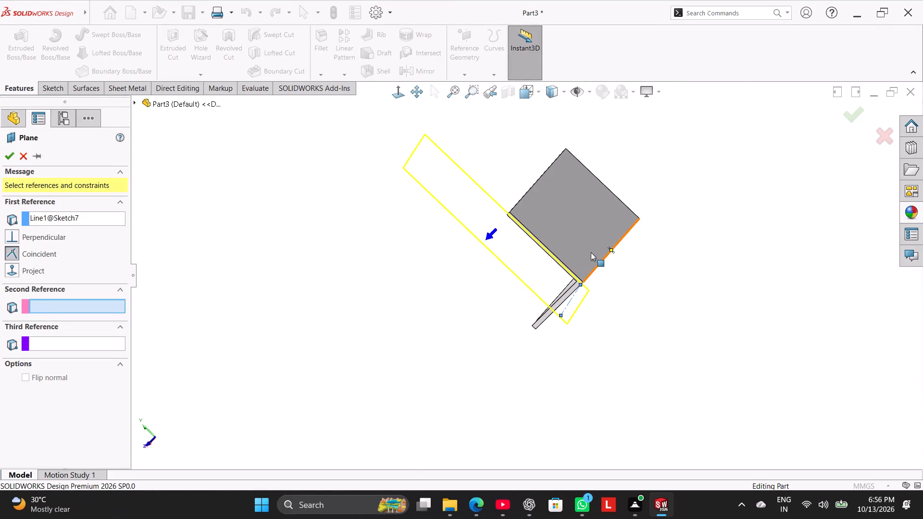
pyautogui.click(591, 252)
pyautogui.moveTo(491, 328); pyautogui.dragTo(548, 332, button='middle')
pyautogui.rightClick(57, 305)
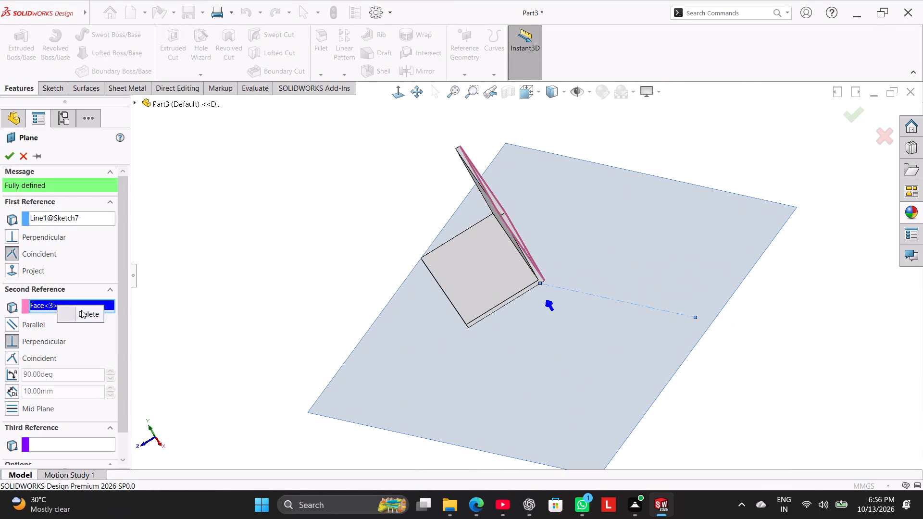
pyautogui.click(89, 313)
# Create the reference plane through the construction line, perpendicular to the underside of the horizontal plate.
pyautogui.moveTo(237, 334); pyautogui.dragTo(269, 220, button='middle')
pyautogui.moveTo(307, 309); pyautogui.dragTo(289, 236, button='middle')
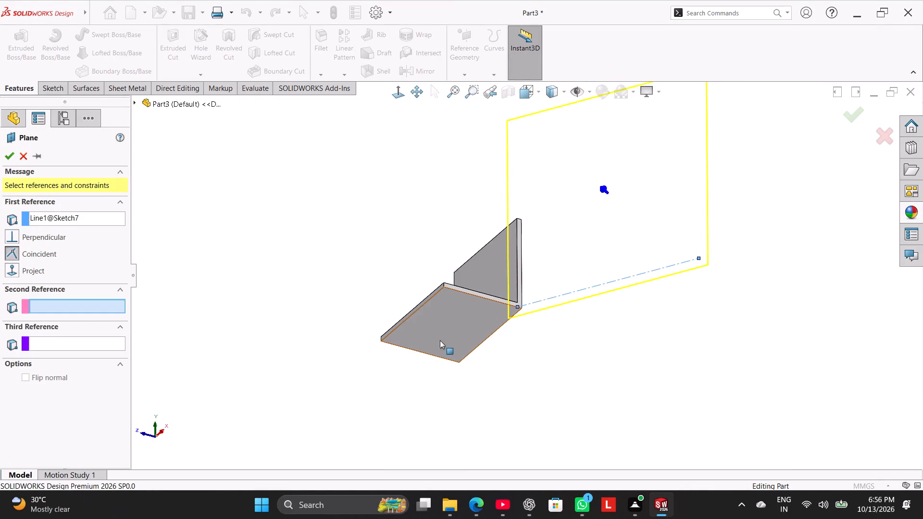
pyautogui.click(444, 339)
pyautogui.moveTo(345, 301); pyautogui.dragTo(434, 470, button='middle')
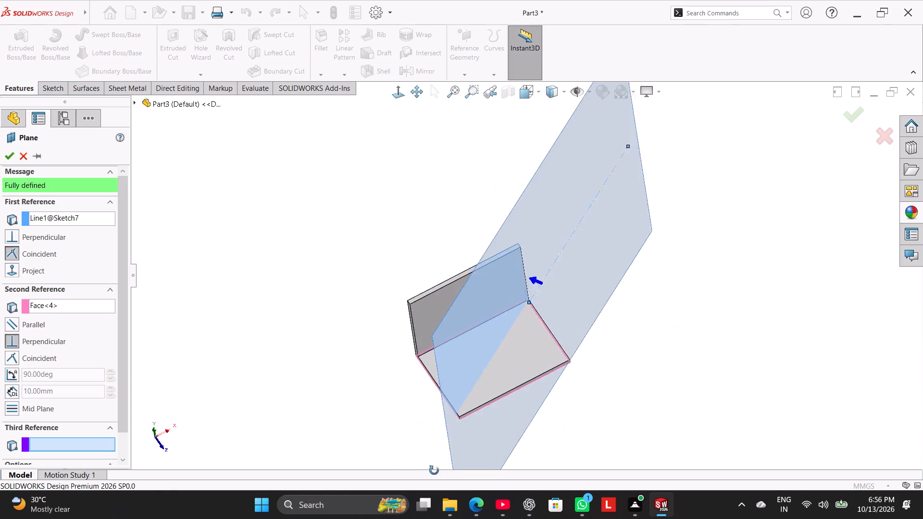
pyautogui.moveTo(434, 470); pyautogui.dragTo(365, 423, button='middle')
pyautogui.scroll(2, 366, 420)
pyautogui.moveTo(276, 377); pyautogui.dragTo(406, 284, button='right')
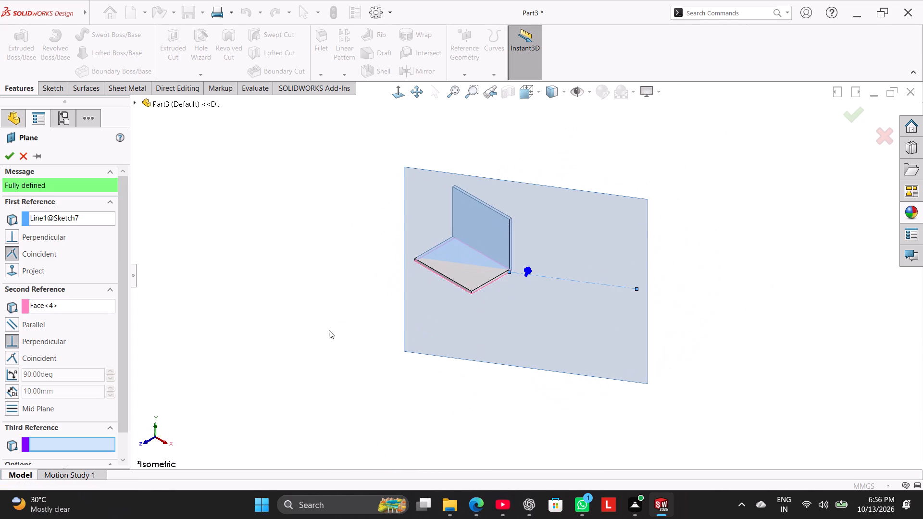
pyautogui.click(9, 159)
pyautogui.moveTo(257, 295); pyautogui.dragTo(262, 292)
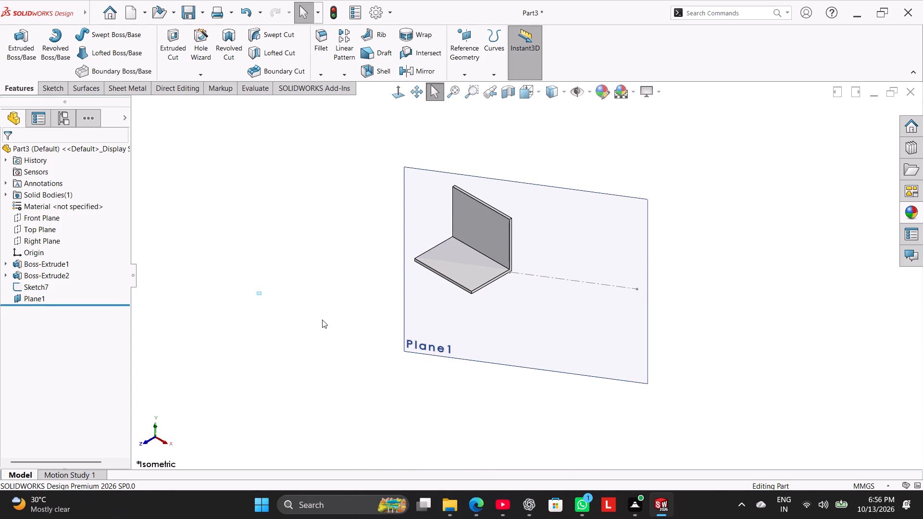
# Open a new sketch on the reference plane through the construction line, viewed normal to the plane.
pyautogui.moveTo(329, 321); pyautogui.dragTo(334, 358, button='middle')
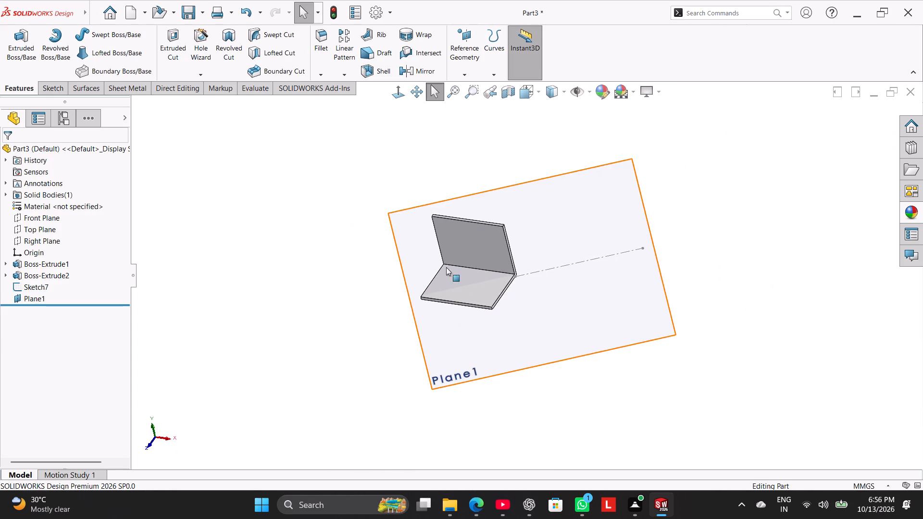
pyautogui.rightClick(571, 217)
pyautogui.click(599, 202)
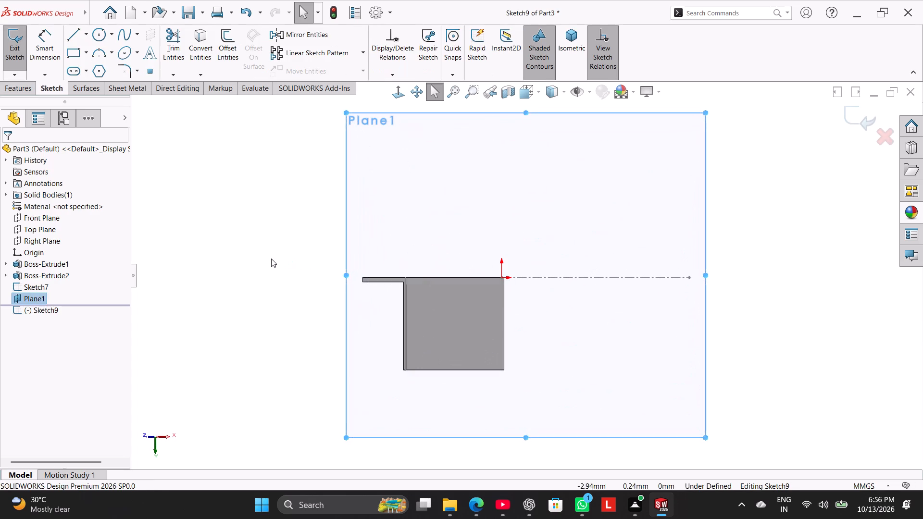
pyautogui.click(270, 259)
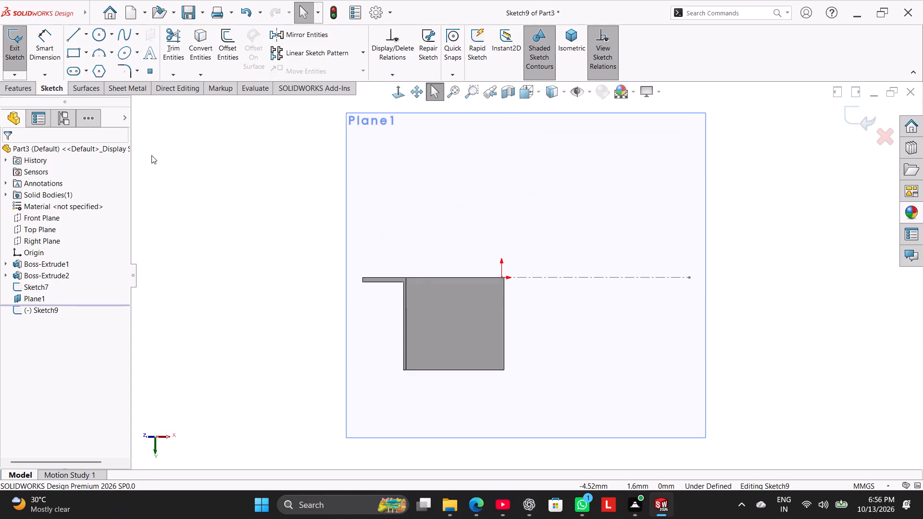
pyautogui.moveTo(248, 251); pyautogui.dragTo(263, 111, button='middle')
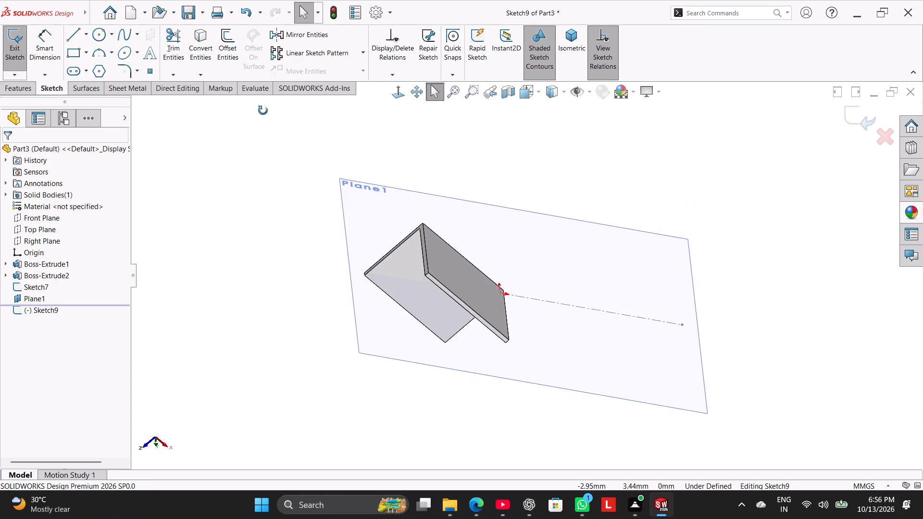
pyautogui.moveTo(263, 111); pyautogui.dragTo(249, 220, button='middle')
pyautogui.click(392, 88)
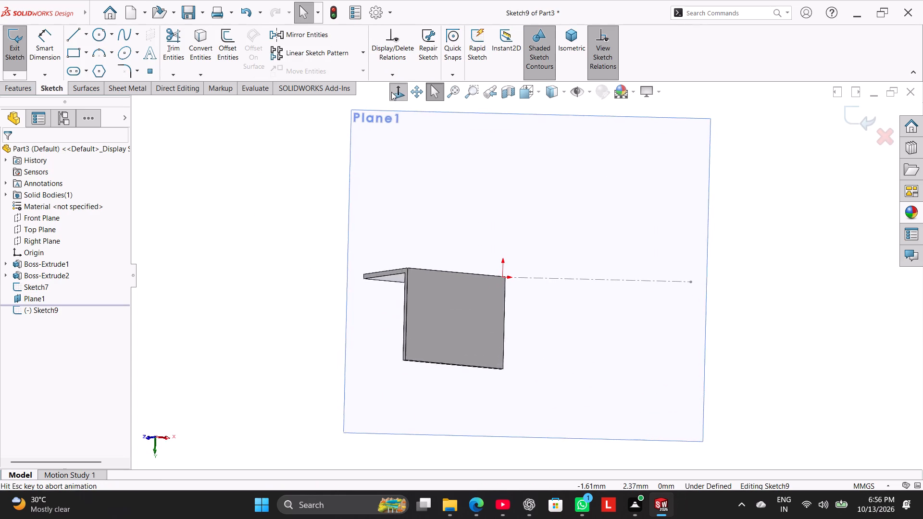
pyautogui.click(391, 95)
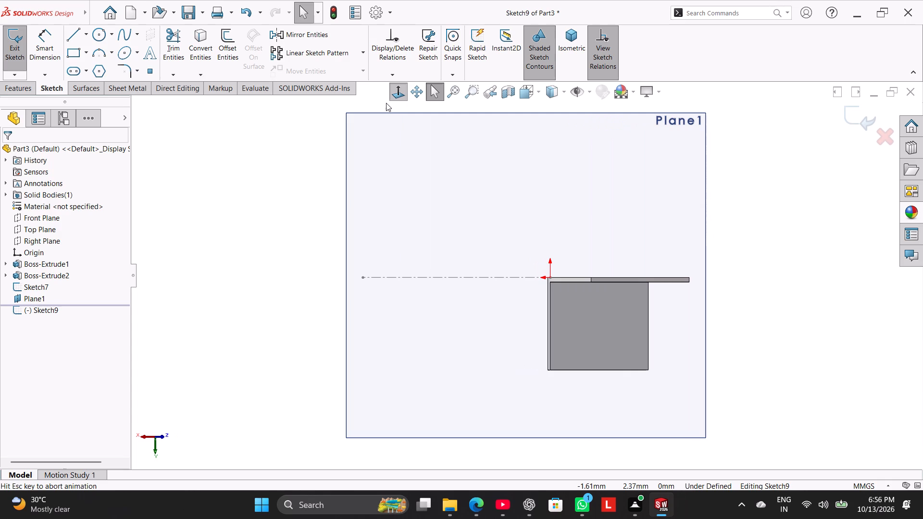
pyautogui.click(386, 103)
pyautogui.click(392, 90)
pyautogui.click(256, 177)
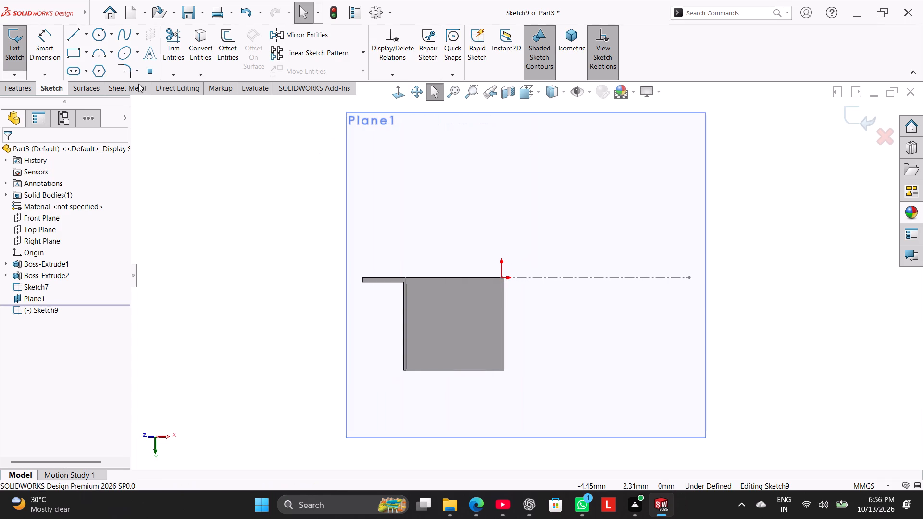
# Draw a corner rectangle about 2.4 by 1.18 mm along the construction line, starting at the upright plate's corner.
pyautogui.click(71, 51)
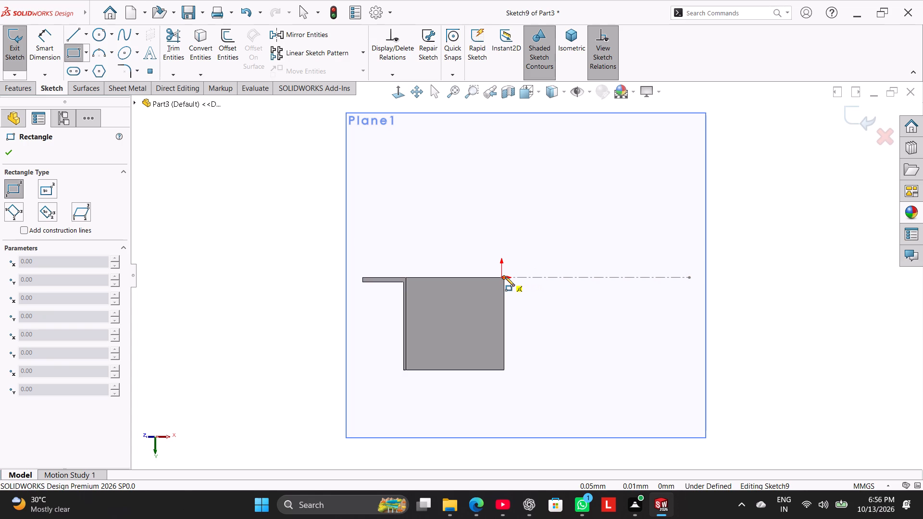
pyautogui.click(505, 277)
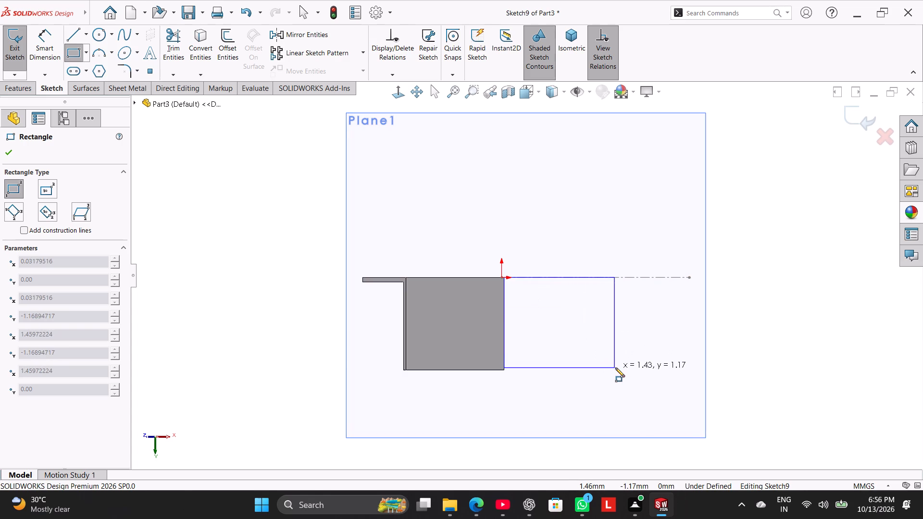
pyautogui.click(690, 370)
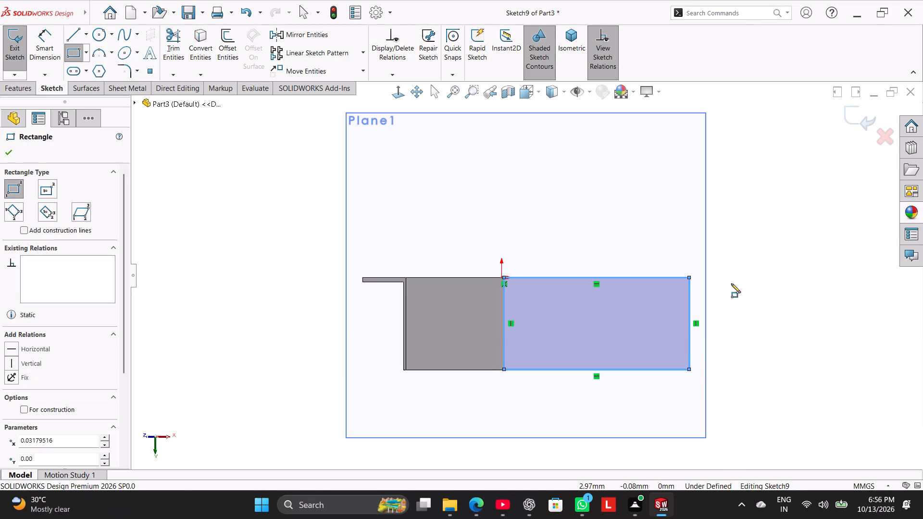
pyautogui.rightClick(731, 284)
pyautogui.click(752, 293)
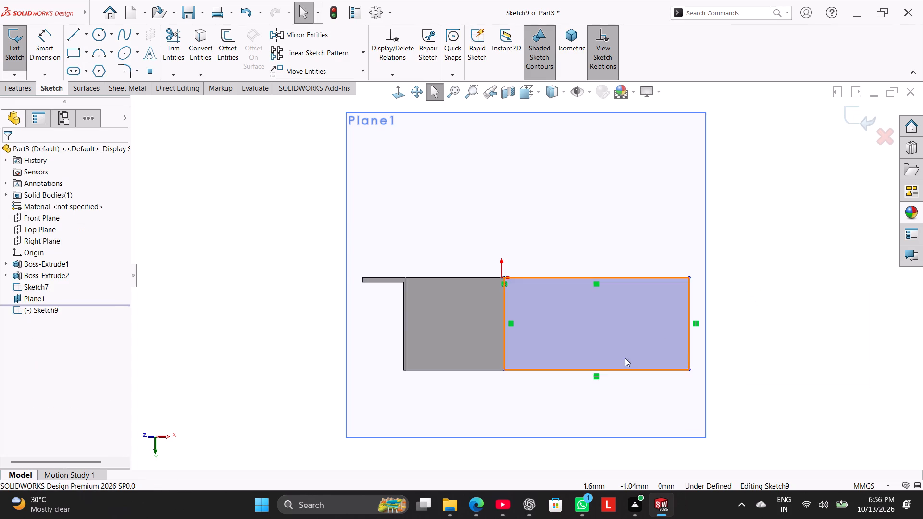
# Make the rectangle's long edge opposite the construction line collinear with the upright plate's top edge.
pyautogui.moveTo(612, 370); pyautogui.dragTo(614, 339)
pyautogui.click(612, 371)
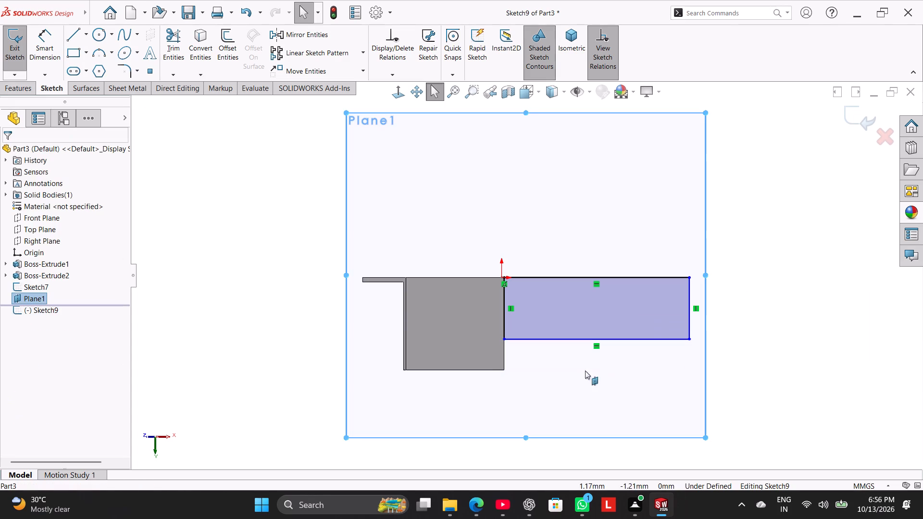
pyautogui.keyDown('ctrl'); pyautogui.click(494, 369); pyautogui.keyUp('ctrl')
pyautogui.keyDown('ctrl'); pyautogui.click(528, 340); pyautogui.keyUp('ctrl')
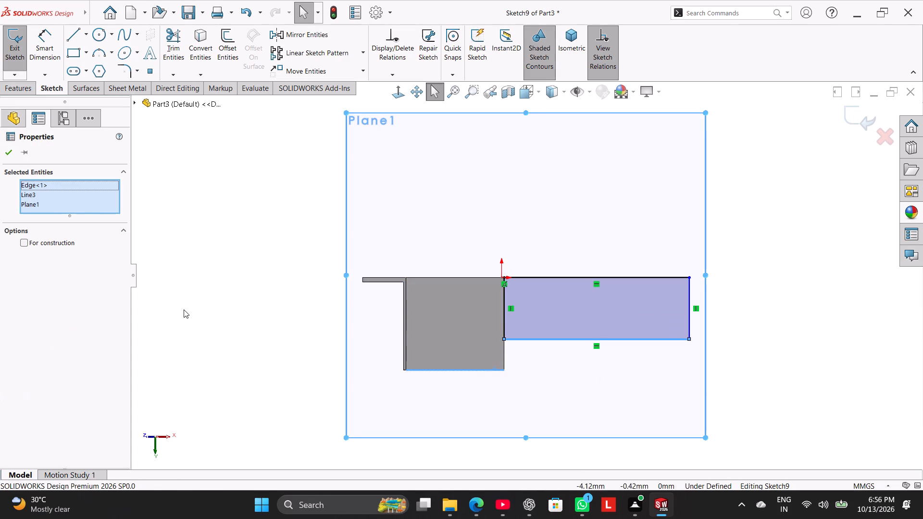
pyautogui.click(186, 309)
pyautogui.rightClick(223, 284)
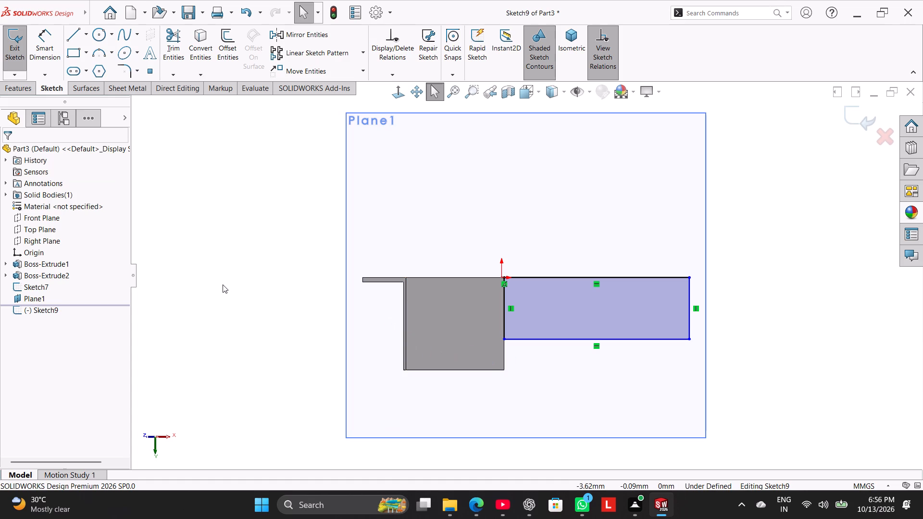
pyautogui.click(187, 294)
pyautogui.keyDown('ctrl'); pyautogui.click(537, 339); pyautogui.keyUp('ctrl')
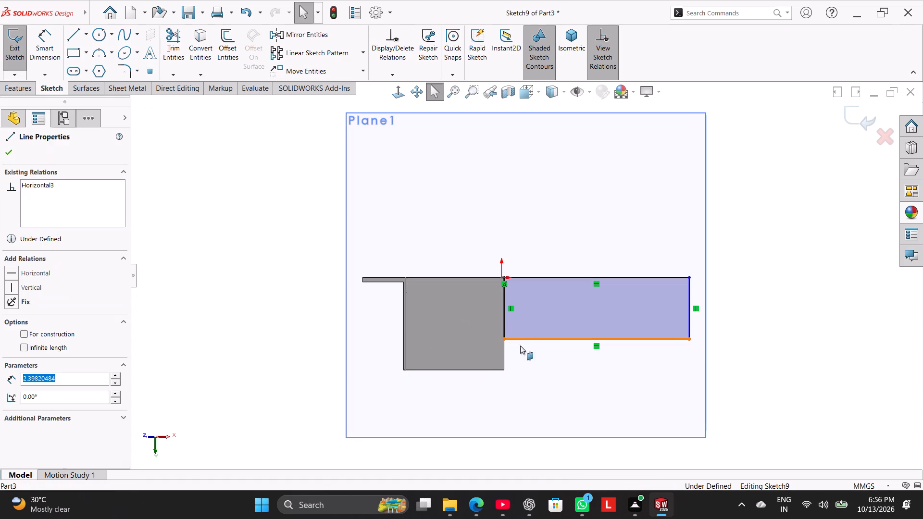
pyautogui.keyDown('ctrl'); pyautogui.click(491, 369); pyautogui.keyUp('ctrl')
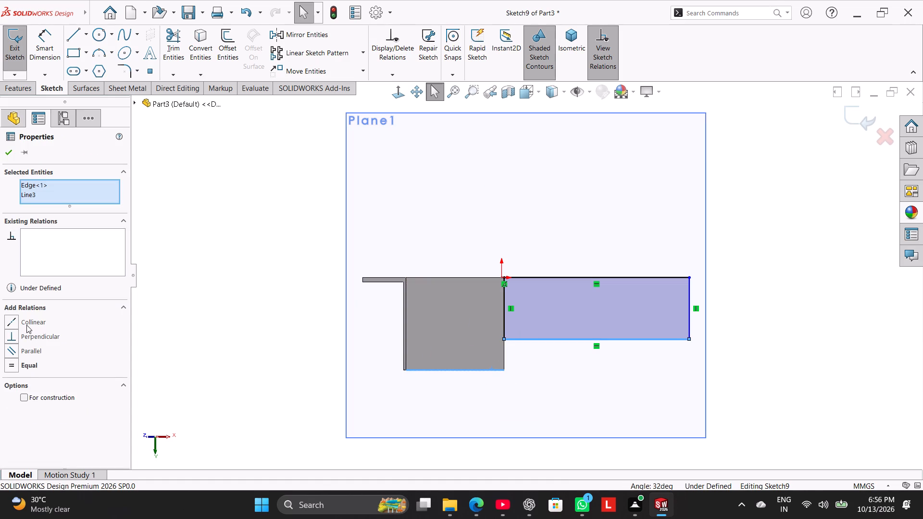
pyautogui.click(26, 325)
pyautogui.click(151, 337)
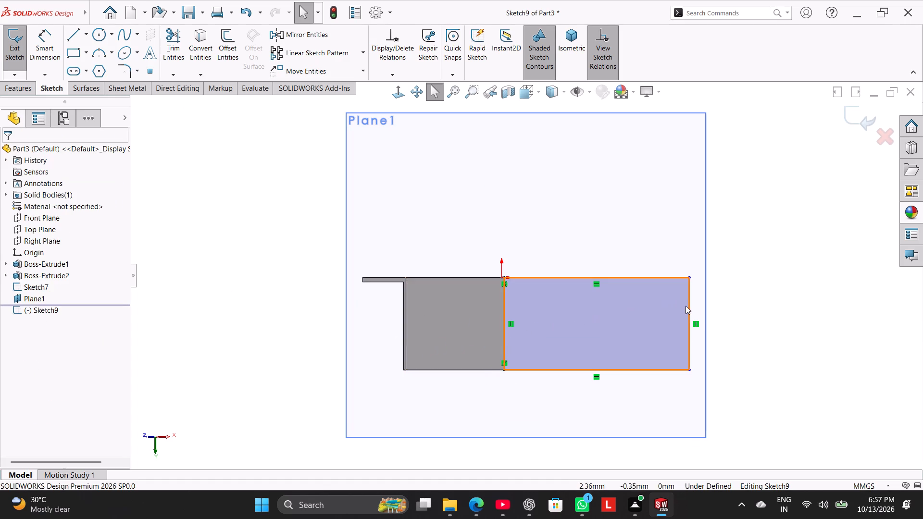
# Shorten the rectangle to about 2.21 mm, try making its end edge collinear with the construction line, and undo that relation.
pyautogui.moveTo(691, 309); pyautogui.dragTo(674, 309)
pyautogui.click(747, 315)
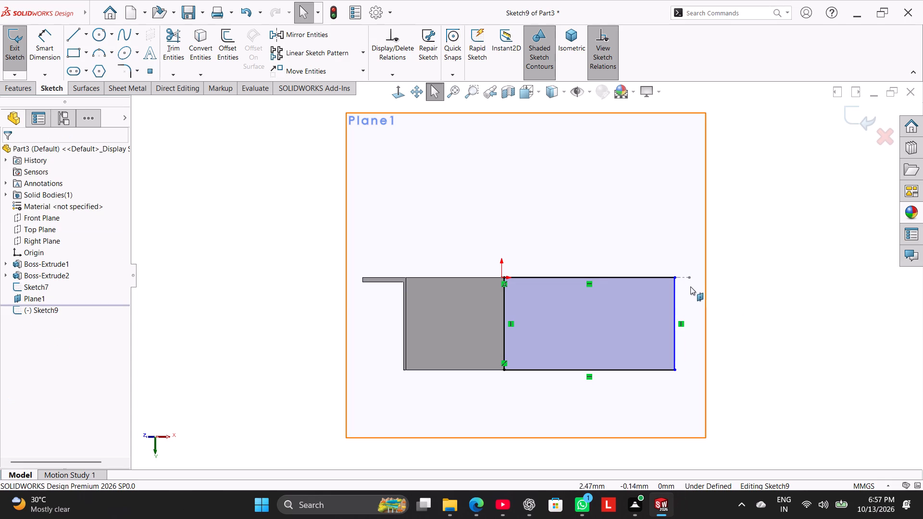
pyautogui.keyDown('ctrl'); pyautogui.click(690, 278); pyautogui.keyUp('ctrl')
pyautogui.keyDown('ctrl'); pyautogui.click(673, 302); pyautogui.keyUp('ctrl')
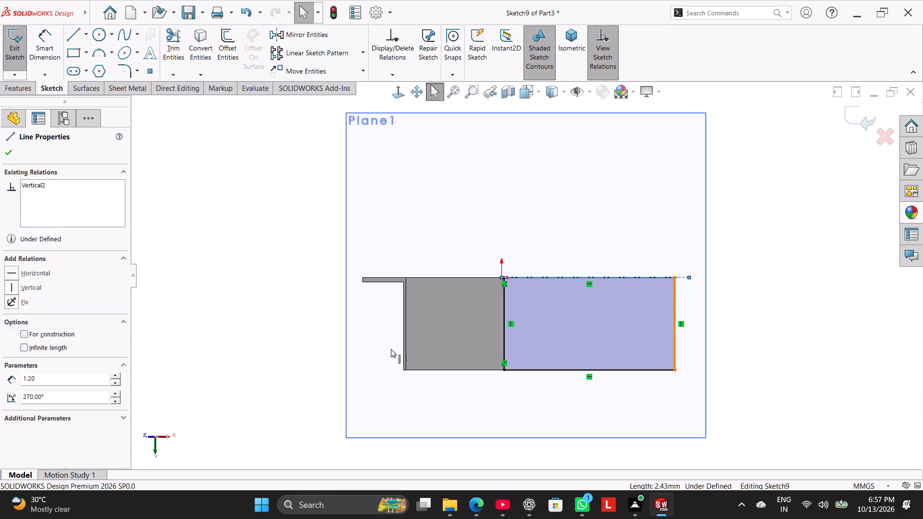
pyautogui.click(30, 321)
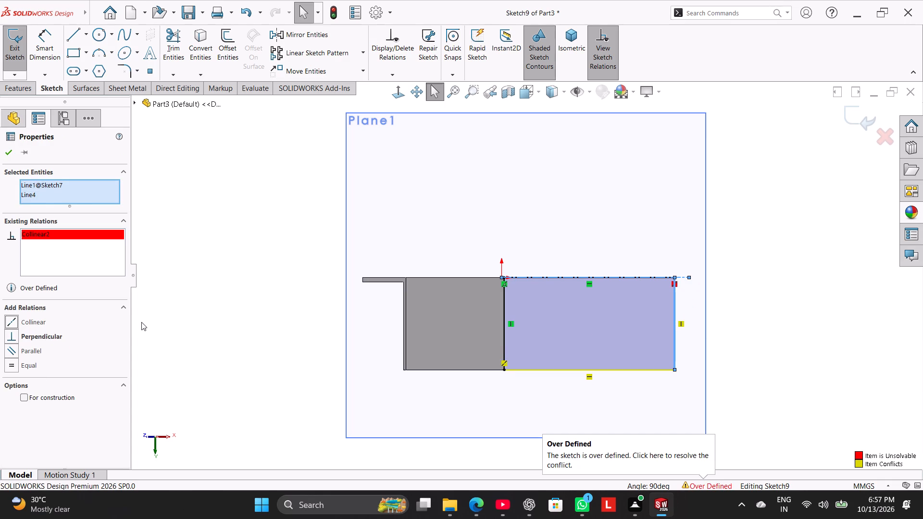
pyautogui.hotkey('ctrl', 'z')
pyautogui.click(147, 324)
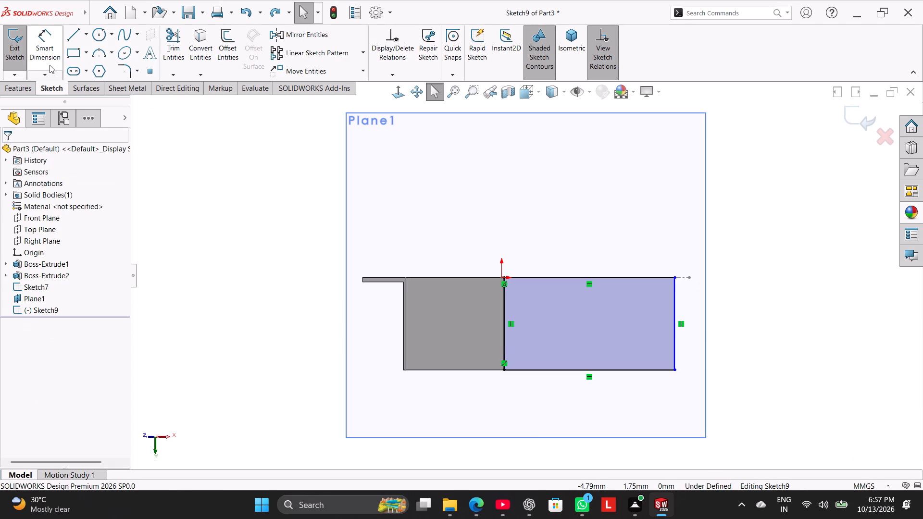
# Dimension the rectangle's long edge to 2.43 mm.
pyautogui.click(47, 49)
pyautogui.click(633, 370)
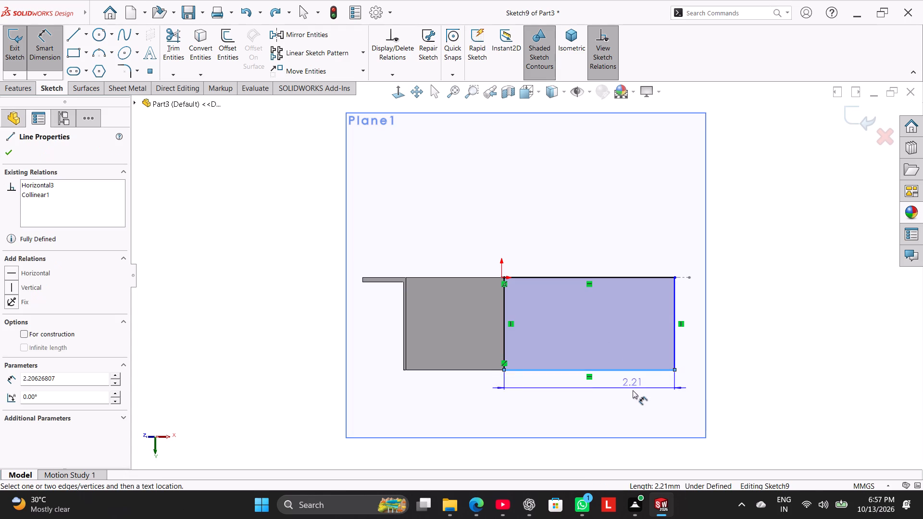
pyautogui.click(628, 395)
pyautogui.write('2.43')
pyautogui.press('Return')
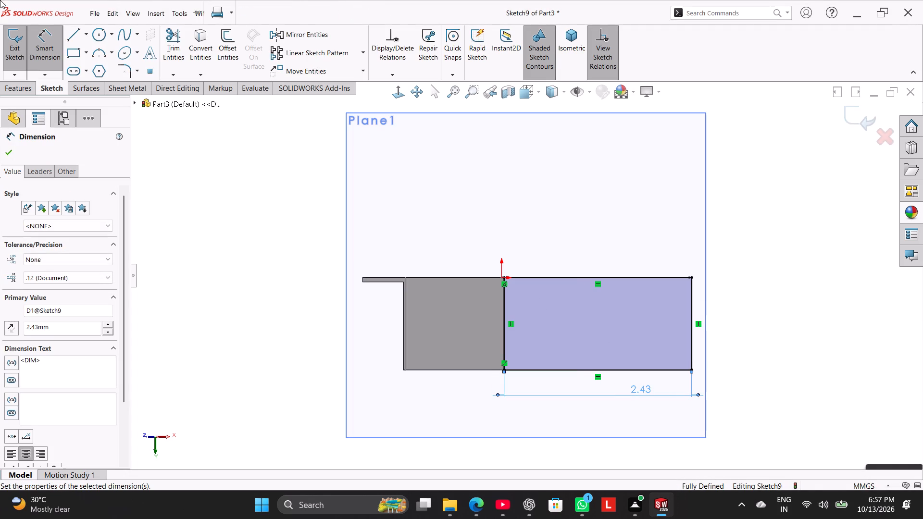
pyautogui.rightClick(261, 232)
pyautogui.click(299, 260)
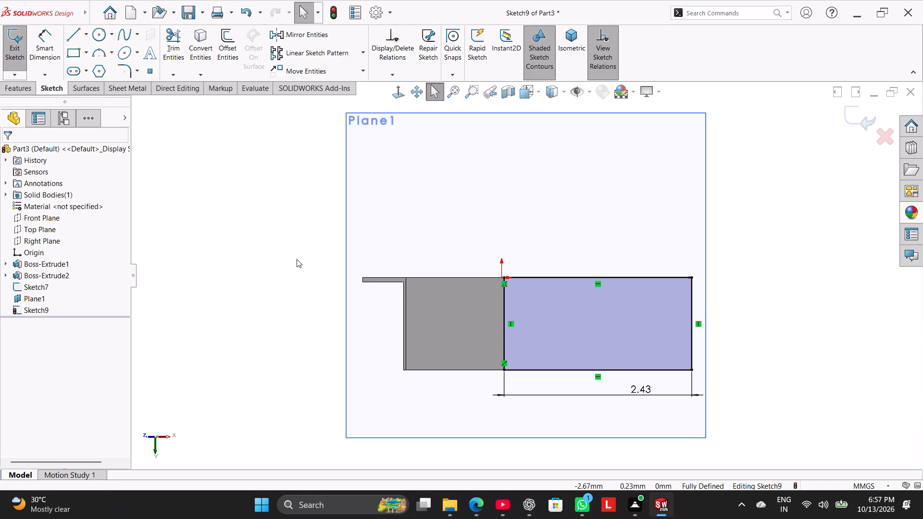
# Extrude the rectangle as a blind boss 0.06 mm deep to form the angled plate.
pyautogui.click(21, 87)
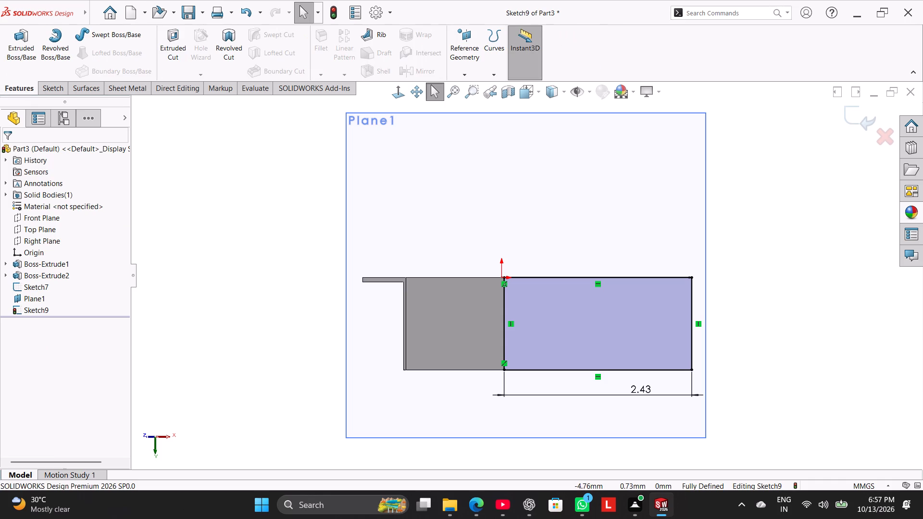
pyautogui.click(28, 50)
pyautogui.moveTo(272, 288); pyautogui.dragTo(341, 179, button='right')
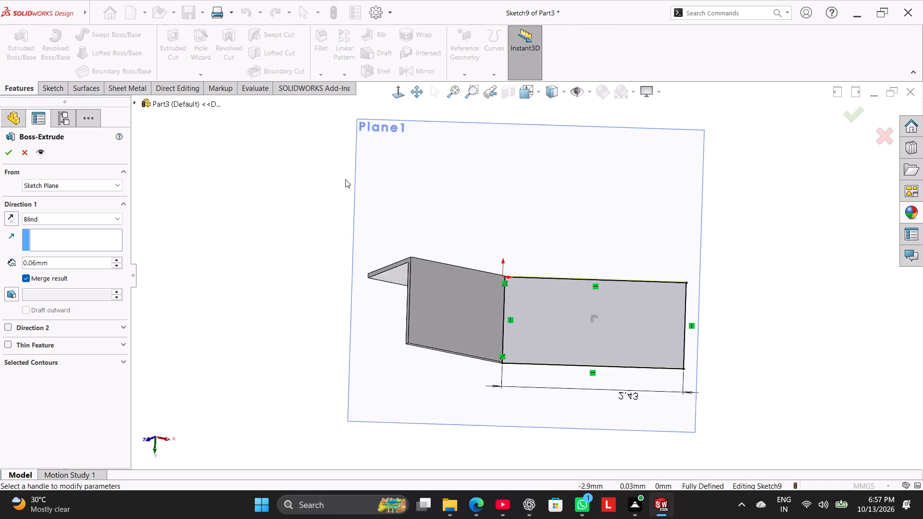
pyautogui.moveTo(278, 271); pyautogui.dragTo(213, 330, button='middle')
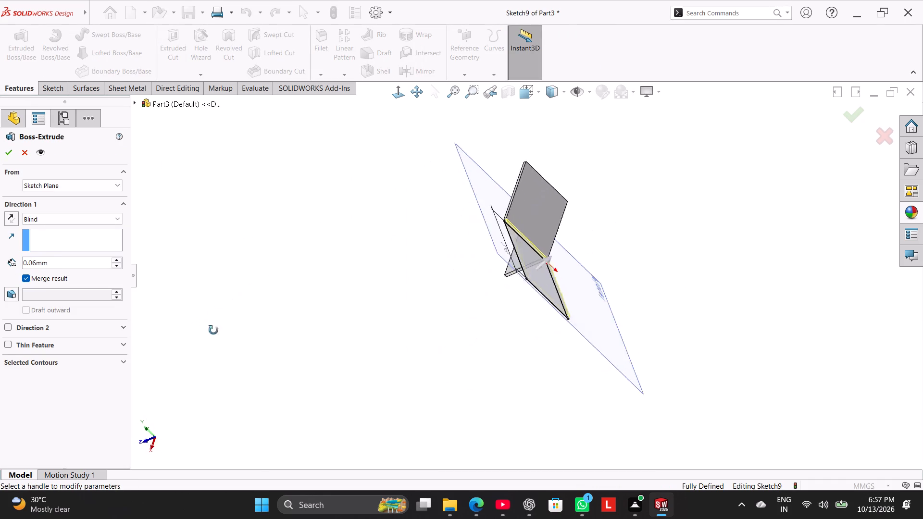
pyautogui.moveTo(213, 330); pyautogui.dragTo(294, 311, button='middle')
pyautogui.scroll(-3, 598, 202)
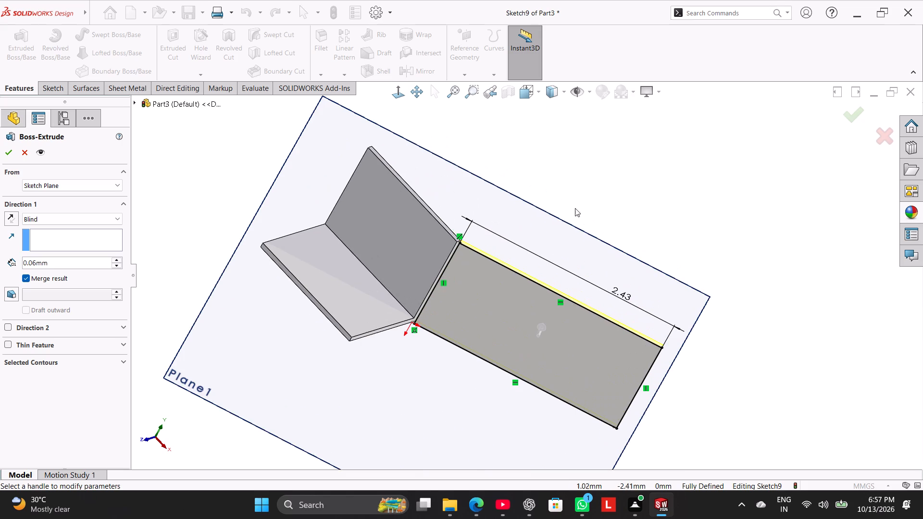
pyautogui.moveTo(567, 181); pyautogui.dragTo(496, 259, button='middle')
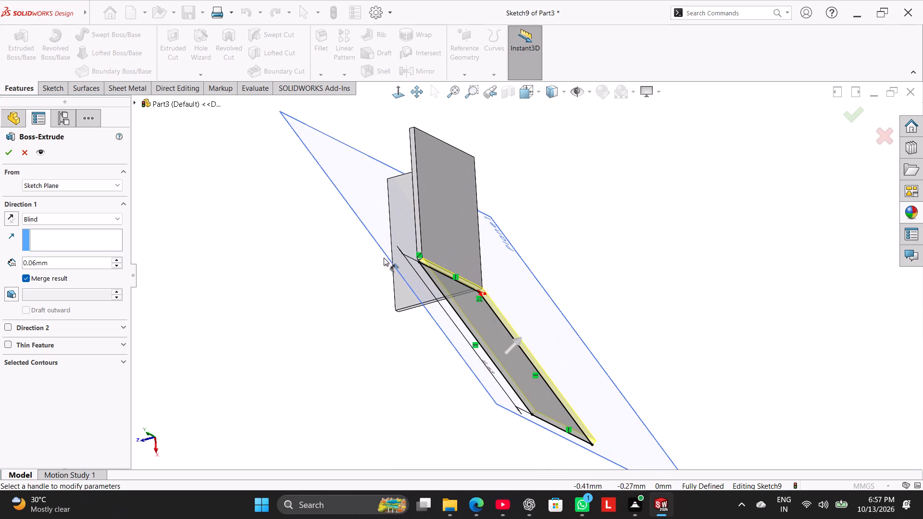
pyautogui.click(8, 158)
pyautogui.moveTo(251, 264); pyautogui.dragTo(312, 214, button='right')
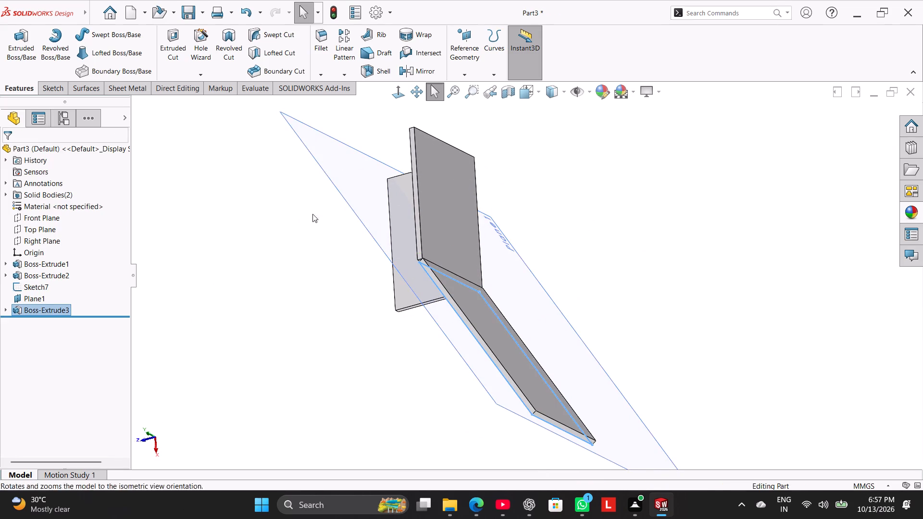
pyautogui.moveTo(312, 214); pyautogui.dragTo(330, 205, button='right')
pyautogui.click(278, 286)
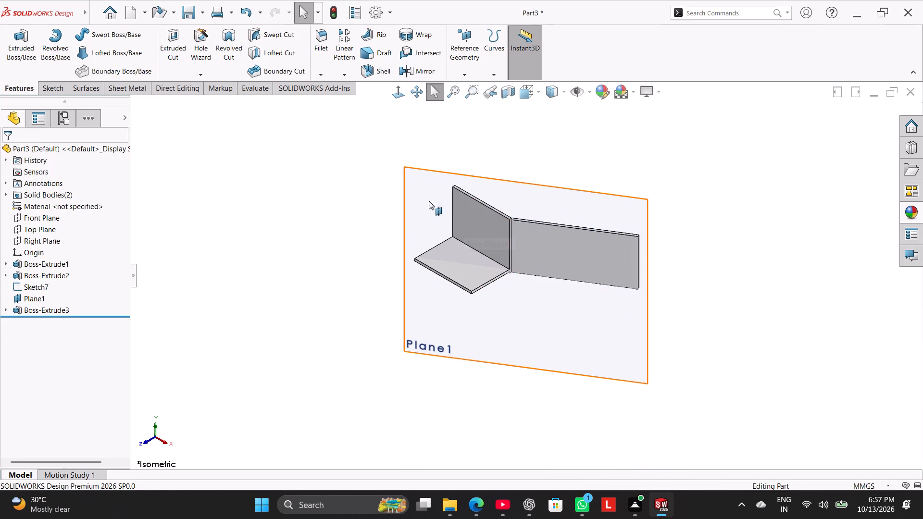
# Hide the reference plane used for the angled plate.
pyautogui.rightClick(27, 304)
pyautogui.click(20, 336)
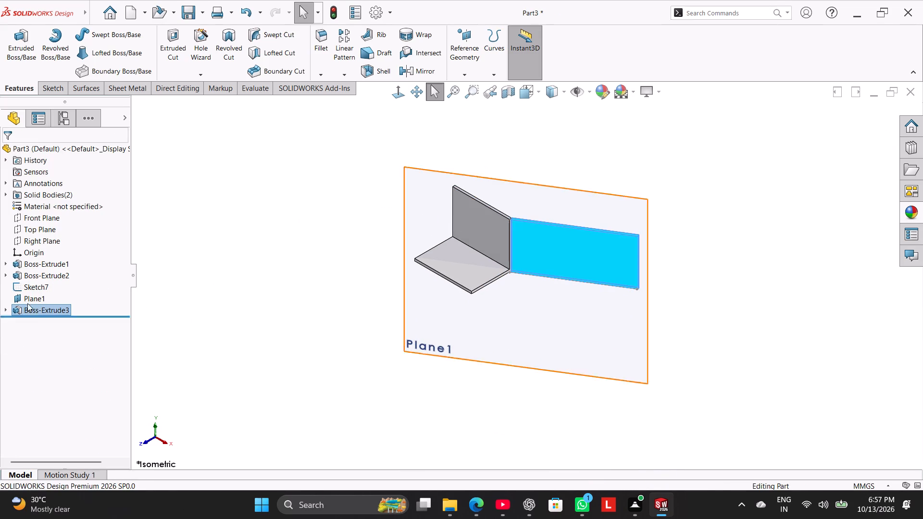
pyautogui.rightClick(29, 295)
pyautogui.click(51, 276)
pyautogui.click(175, 260)
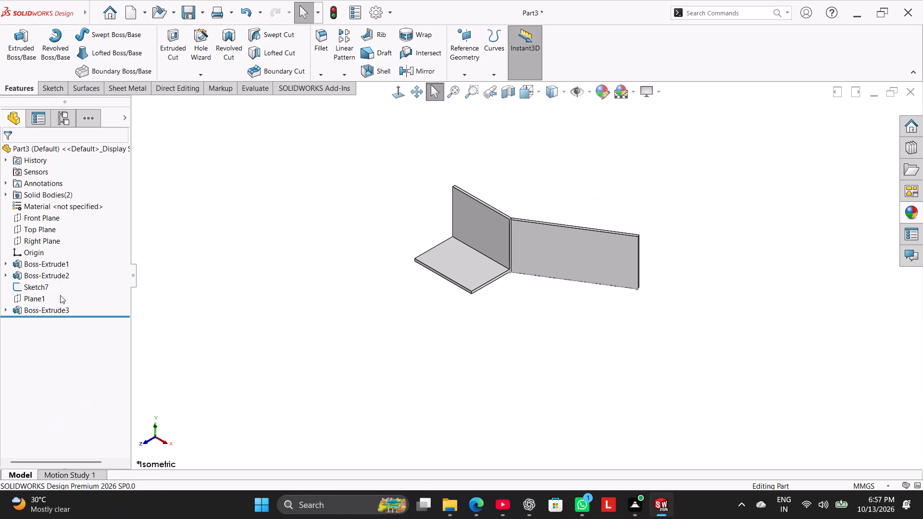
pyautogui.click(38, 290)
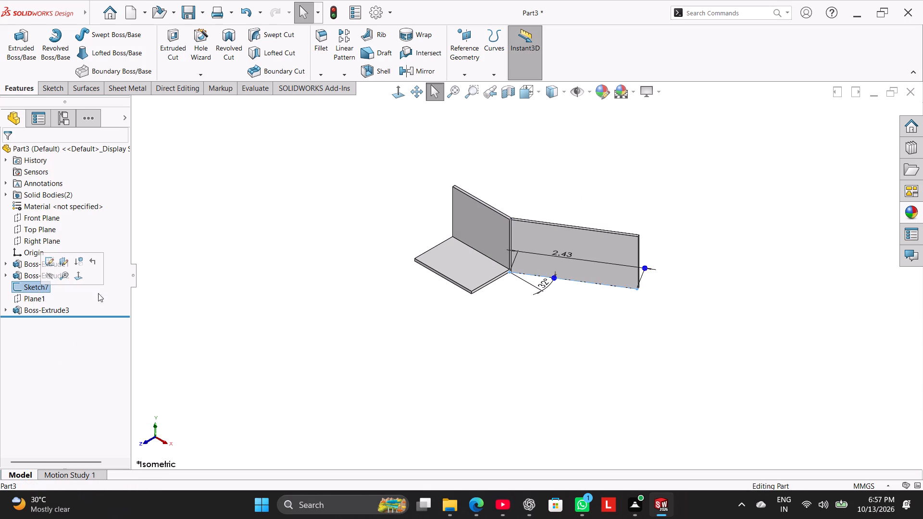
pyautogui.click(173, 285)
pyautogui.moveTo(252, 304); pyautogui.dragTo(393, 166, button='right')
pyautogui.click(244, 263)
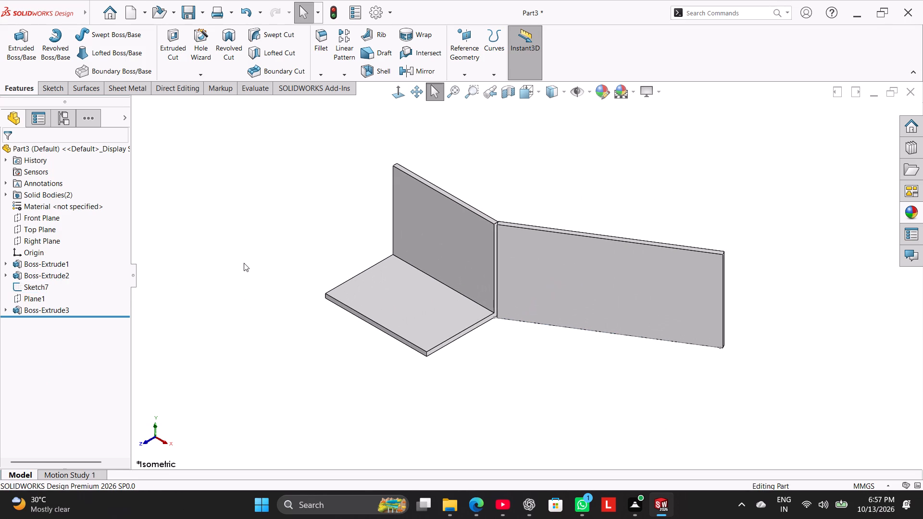
# Examine the joint between the angled plate and the L-shaped plates from several directions.
pyautogui.scroll(-4, 549, 294)
pyautogui.scroll(-2, 452, 290)
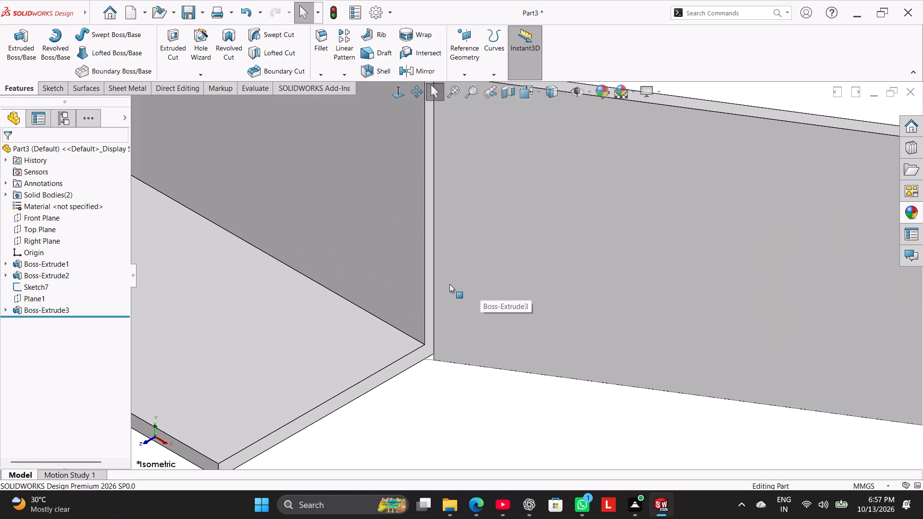
pyautogui.scroll(4, 446, 277)
pyautogui.moveTo(525, 155); pyautogui.dragTo(510, 247, button='middle')
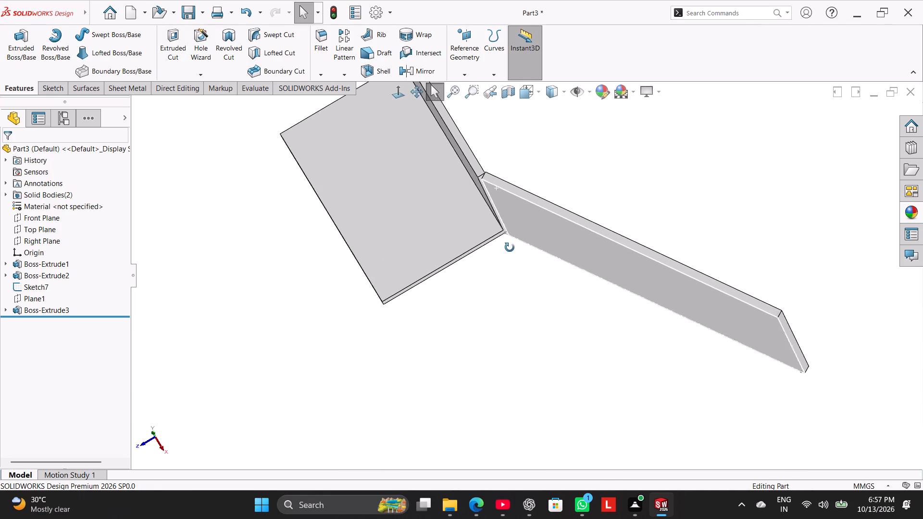
pyautogui.moveTo(510, 247); pyautogui.dragTo(525, 201, button='middle')
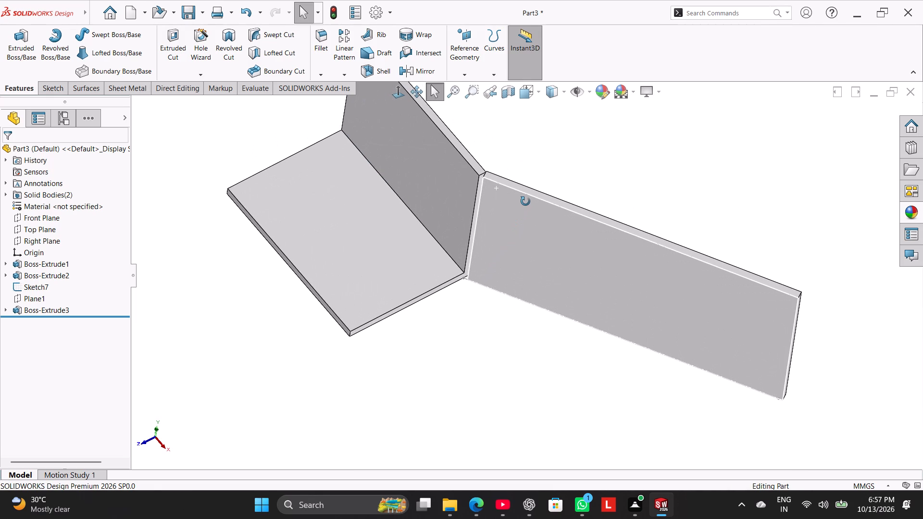
pyautogui.moveTo(525, 201); pyautogui.dragTo(536, 217, button='middle')
pyautogui.click(483, 297)
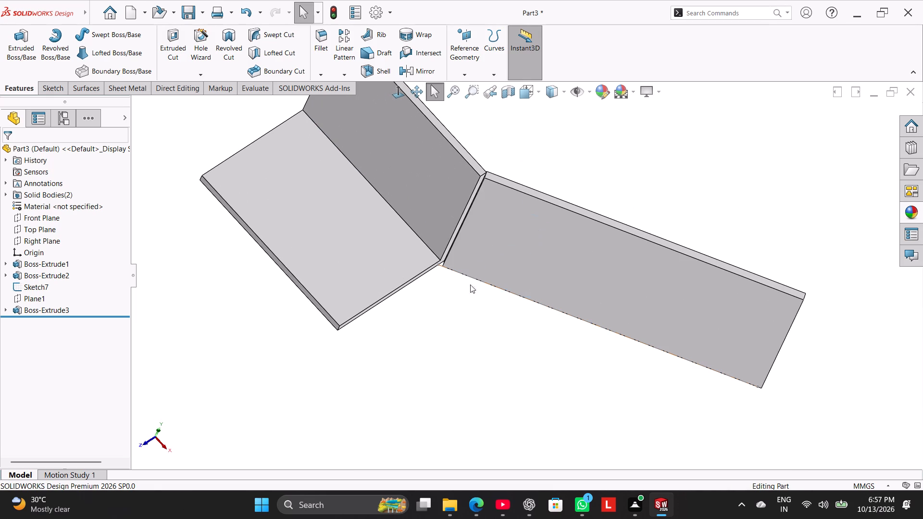
pyautogui.moveTo(500, 145); pyautogui.dragTo(500, 205, button='middle')
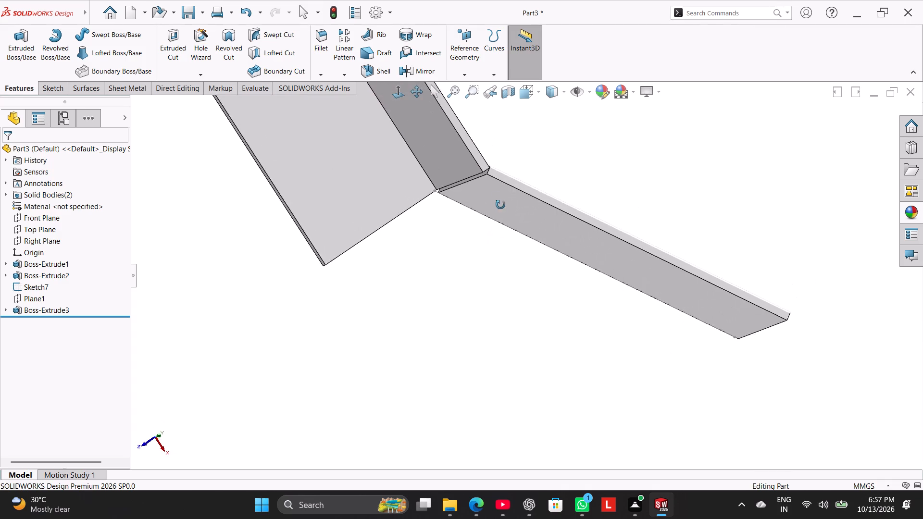
pyautogui.moveTo(500, 205); pyautogui.dragTo(519, 136, button='middle')
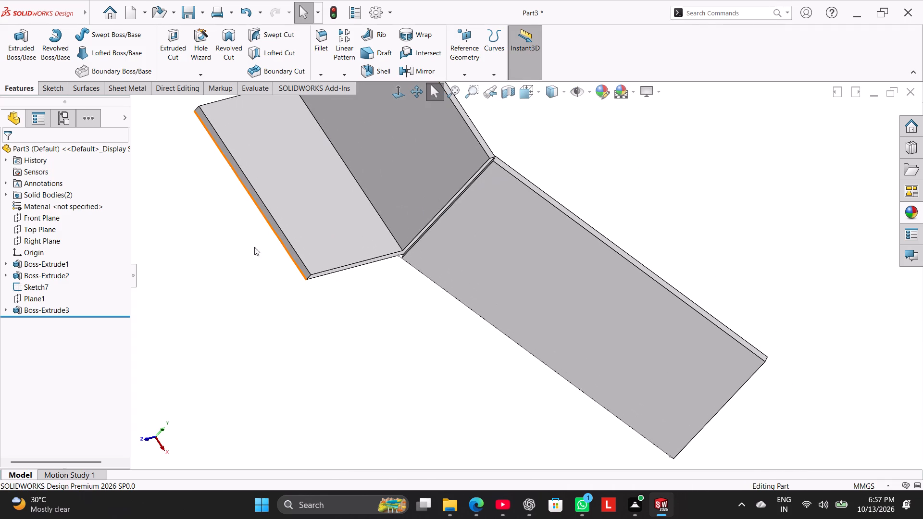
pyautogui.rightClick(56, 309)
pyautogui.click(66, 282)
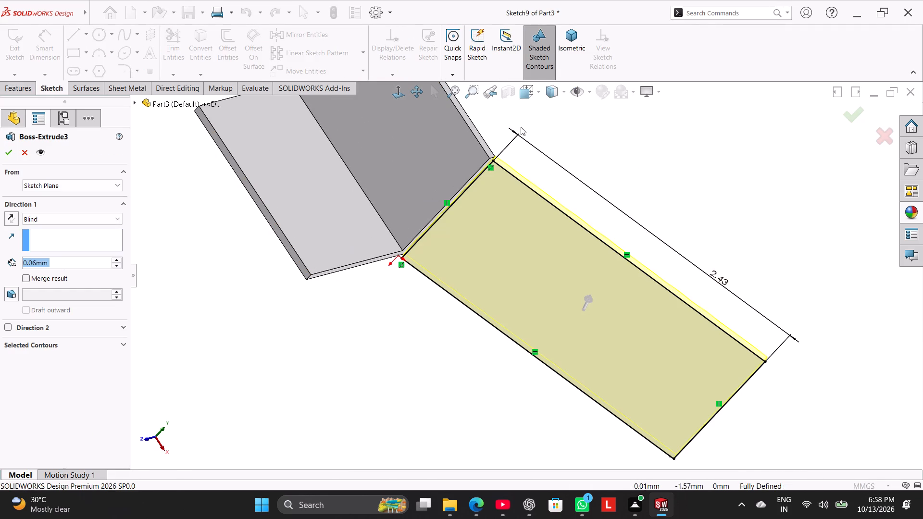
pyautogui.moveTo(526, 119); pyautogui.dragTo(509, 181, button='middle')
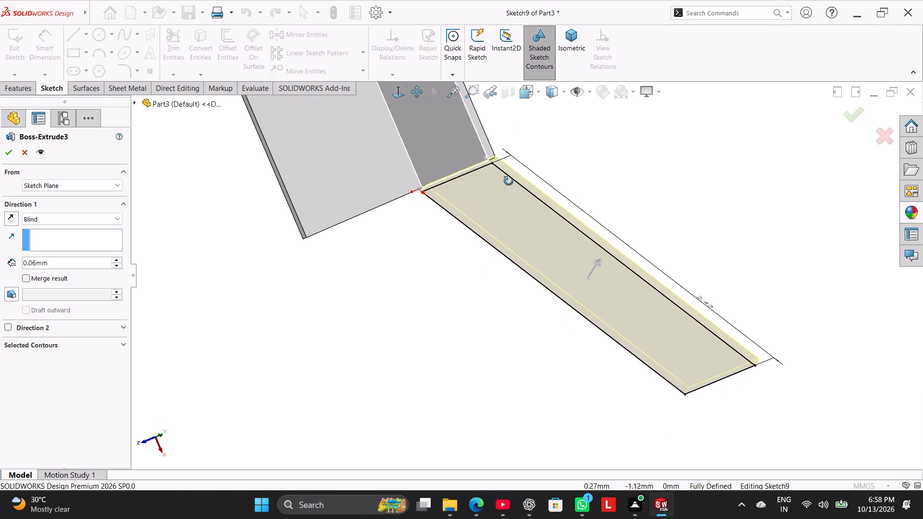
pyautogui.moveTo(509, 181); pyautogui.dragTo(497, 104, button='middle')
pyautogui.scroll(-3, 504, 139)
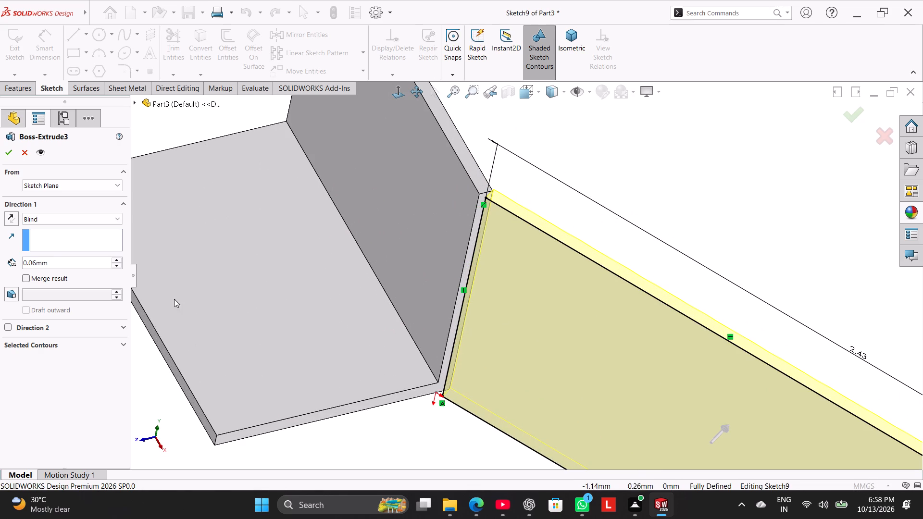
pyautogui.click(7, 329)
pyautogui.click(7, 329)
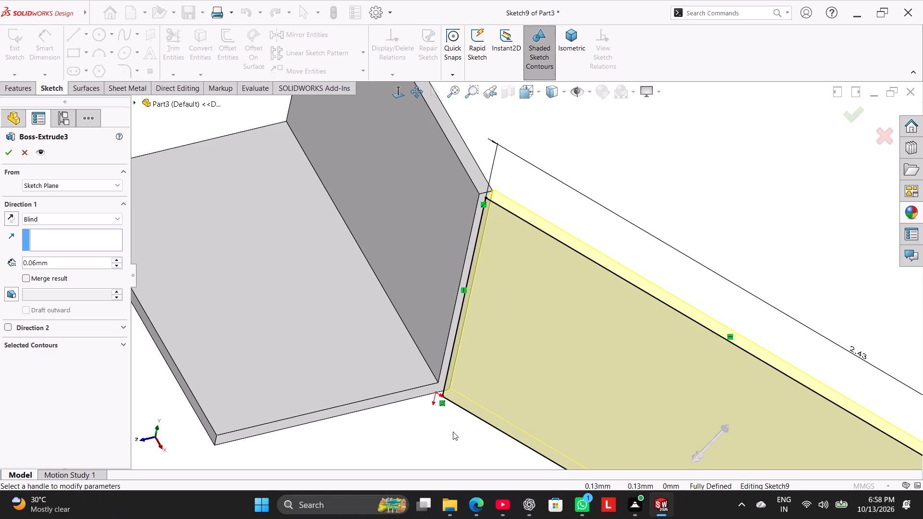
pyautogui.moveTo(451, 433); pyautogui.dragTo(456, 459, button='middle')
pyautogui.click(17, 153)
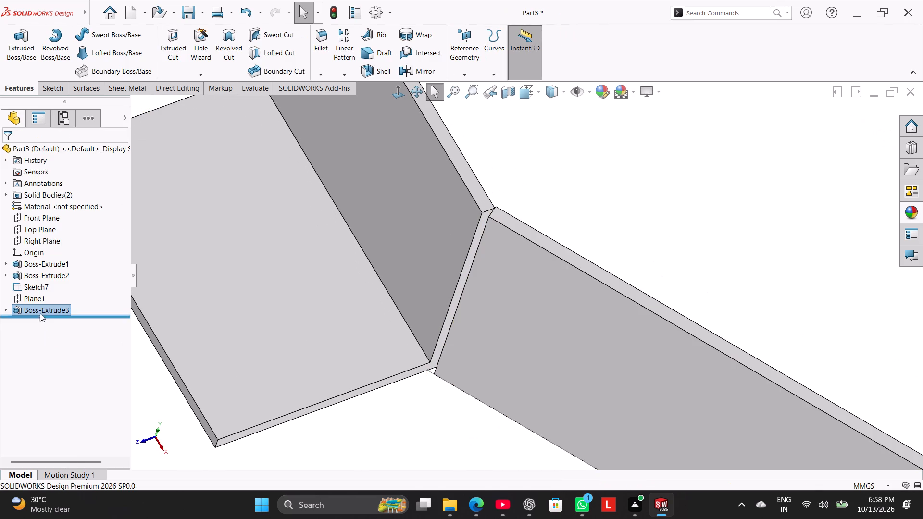
# Open the angled plate's sketch and delete the coincident relation on the rectangle's corner beside the origin.
pyautogui.rightClick(40, 309)
pyautogui.click(65, 276)
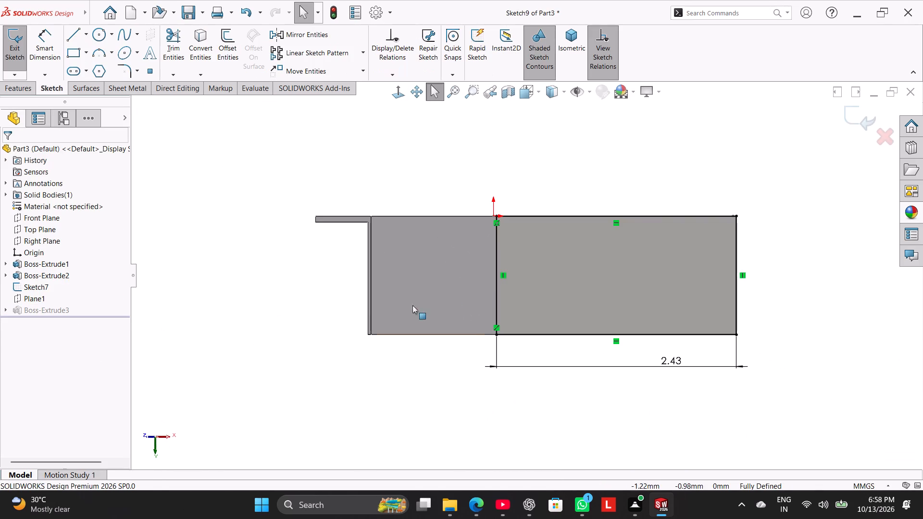
pyautogui.click(457, 351)
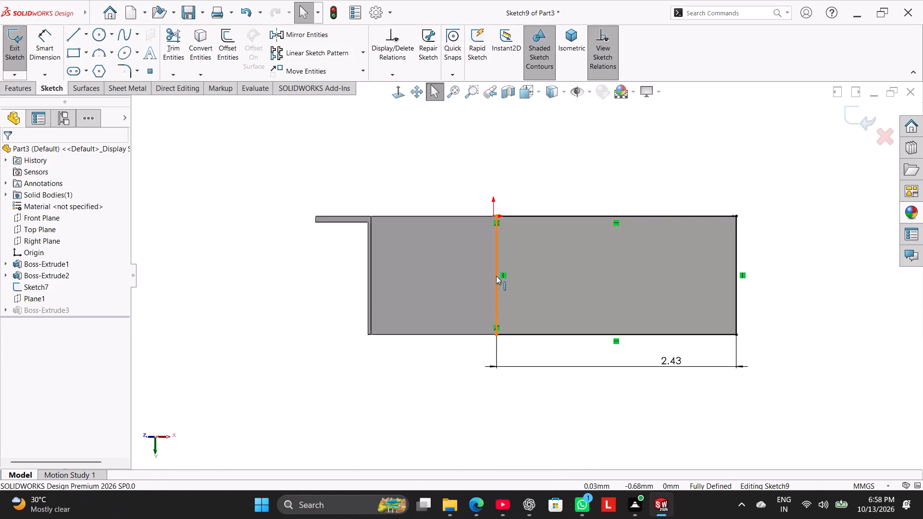
pyautogui.scroll(-4, 516, 187)
pyautogui.scroll(-2, 489, 255)
pyautogui.moveTo(477, 276); pyautogui.dragTo(462, 276)
pyautogui.click(413, 238)
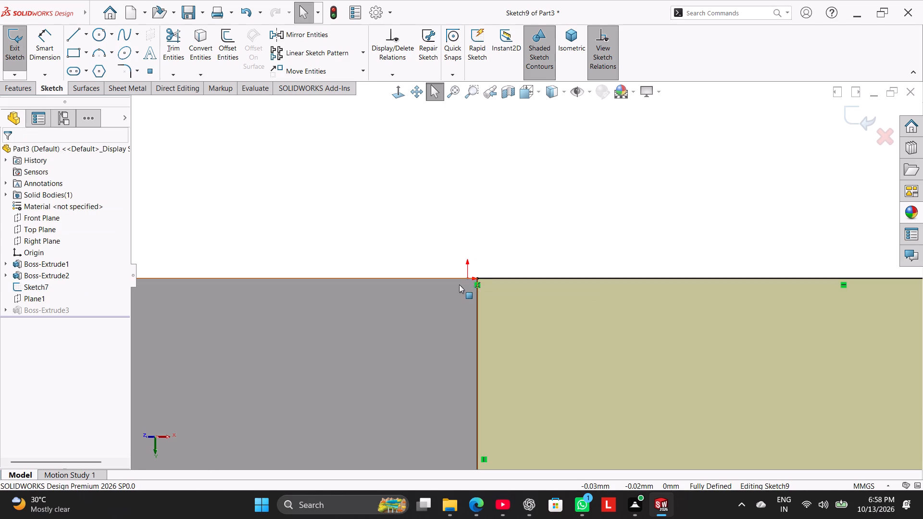
pyautogui.rightClick(477, 283)
pyautogui.click(501, 401)
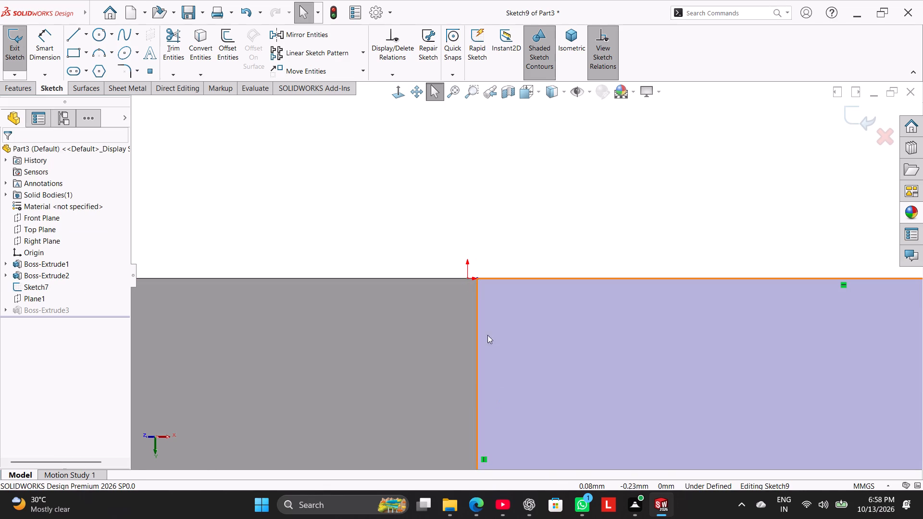
# Pull the freed rectangle corner away from the plate edge, make it coincident with the origin, and exit the sketch.
pyautogui.moveTo(478, 276); pyautogui.dragTo(501, 275)
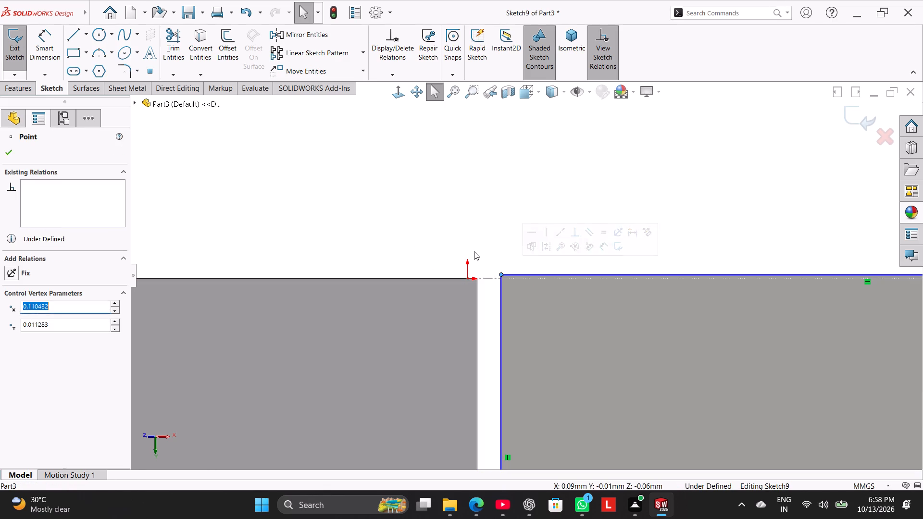
pyautogui.click(474, 251)
pyautogui.keyDown('ctrl'); pyautogui.click(469, 278); pyautogui.keyUp('ctrl')
pyautogui.keyDown('ctrl'); pyautogui.click(499, 274); pyautogui.keyUp('ctrl')
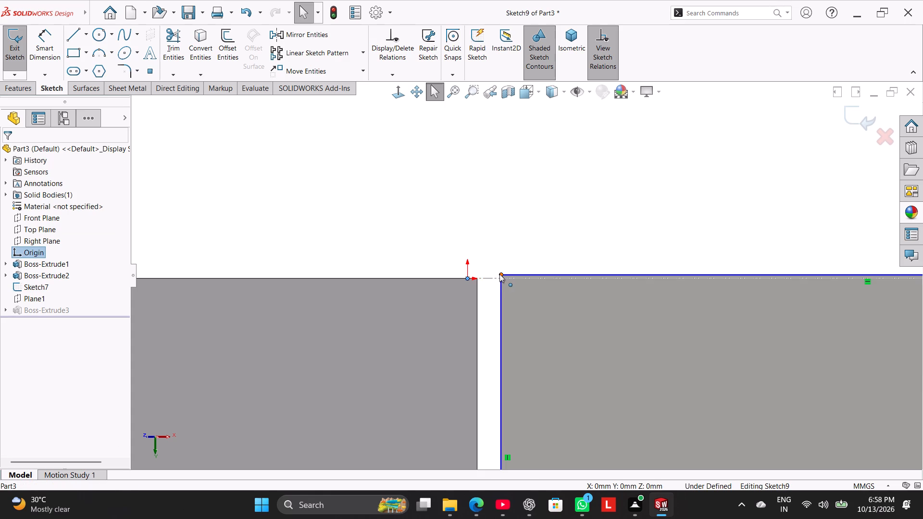
pyautogui.click(21, 346)
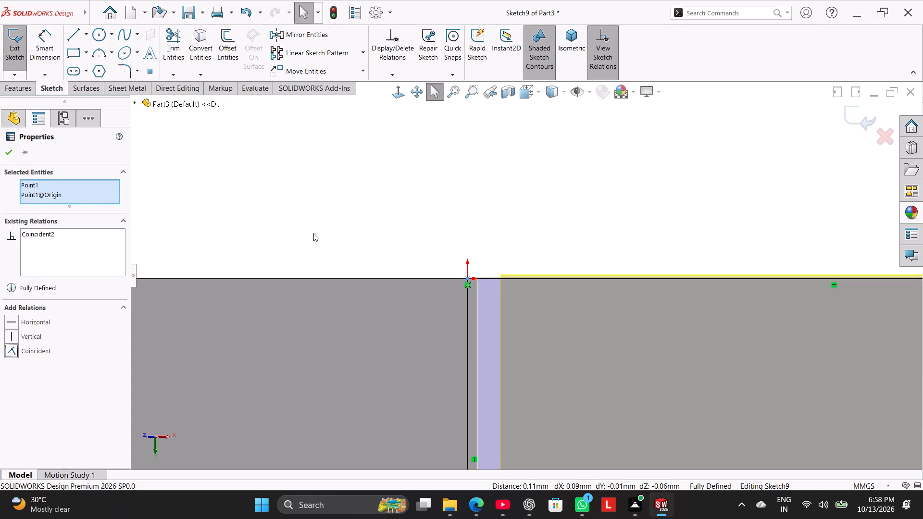
pyautogui.click(322, 227)
pyautogui.scroll(10, 477, 334)
pyautogui.scroll(-3, 570, 346)
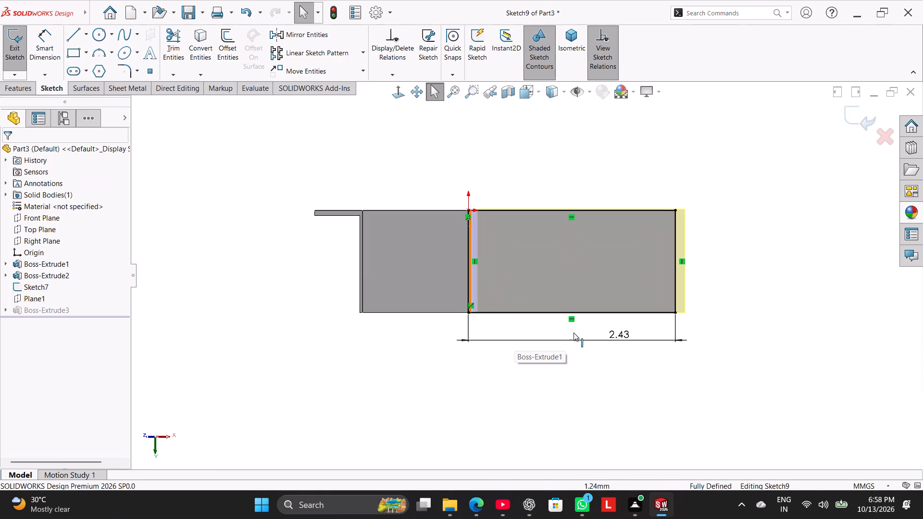
pyautogui.scroll(-1, 573, 332)
pyautogui.click(15, 56)
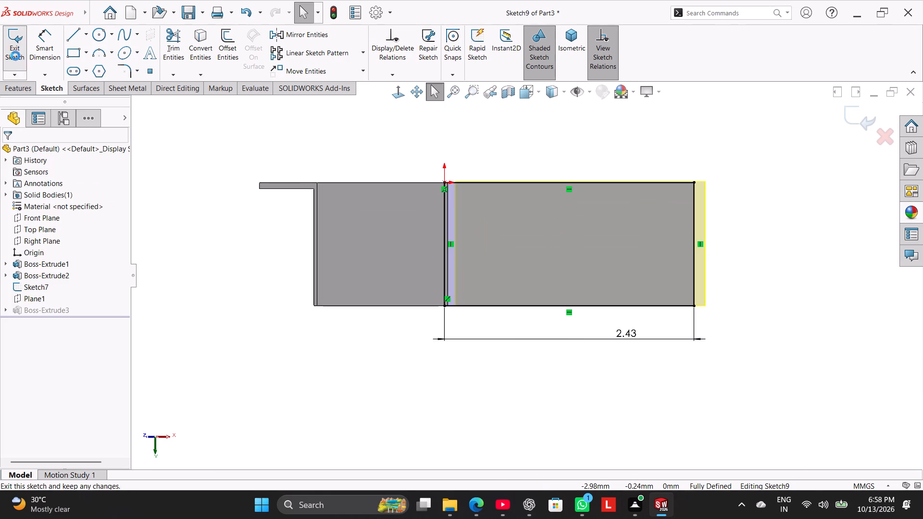
# Examine the joint between the angled plate and the upright plate in isometric view and from above.
pyautogui.moveTo(268, 342); pyautogui.dragTo(407, 201, button='right')
pyautogui.click(278, 295)
pyautogui.scroll(-4, 528, 267)
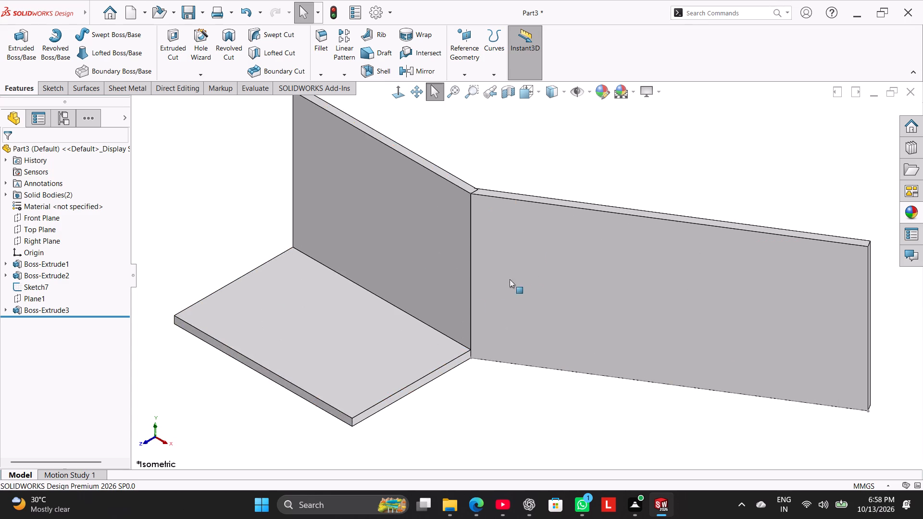
pyautogui.scroll(-3, 446, 316)
pyautogui.scroll(2, 461, 199)
pyautogui.scroll(1, 498, 161)
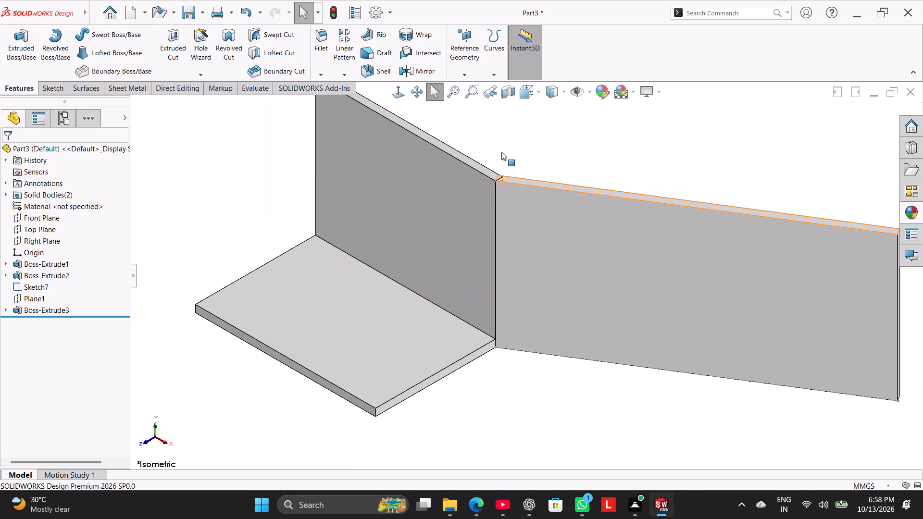
pyautogui.moveTo(502, 151); pyautogui.dragTo(481, 321, button='middle')
pyautogui.click(485, 316)
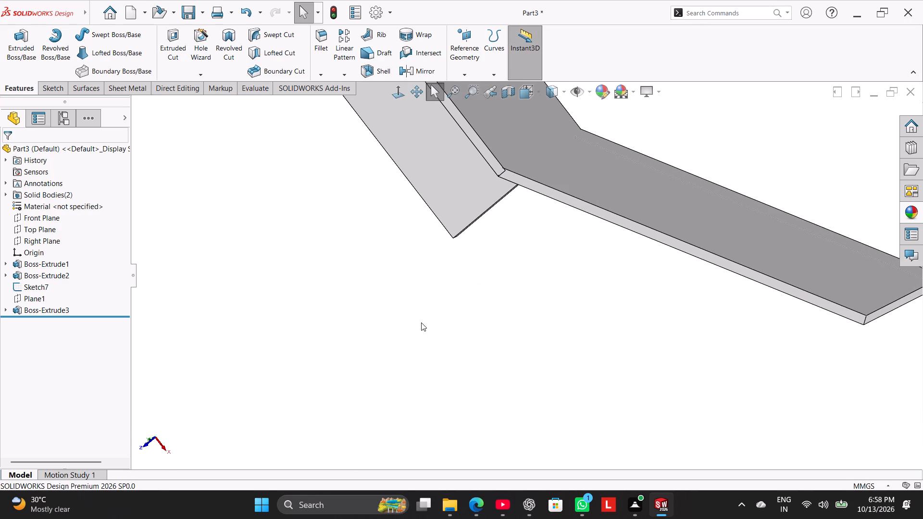
pyautogui.moveTo(421, 321); pyautogui.dragTo(552, 207, button='right')
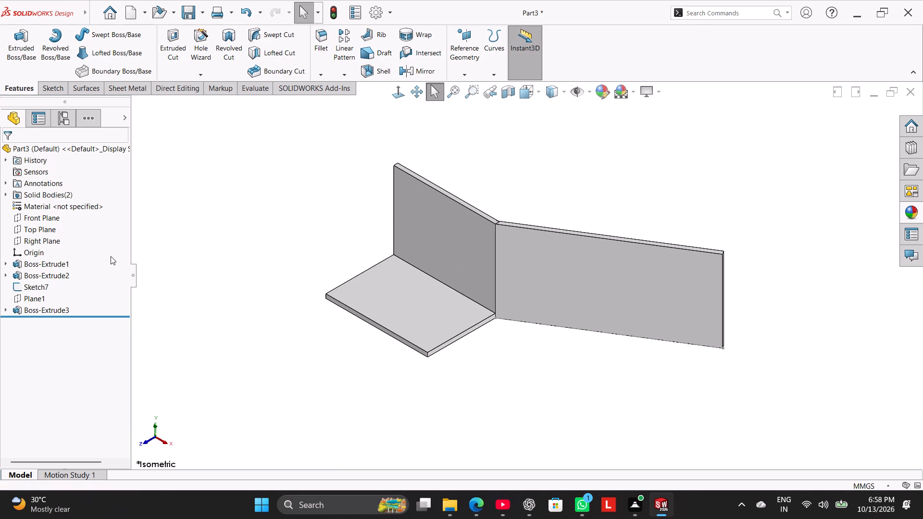
# Edit the angled plate's extrusion to merge its result with the L-shaped body, keeping the 0.06 mm depth.
pyautogui.click(68, 306)
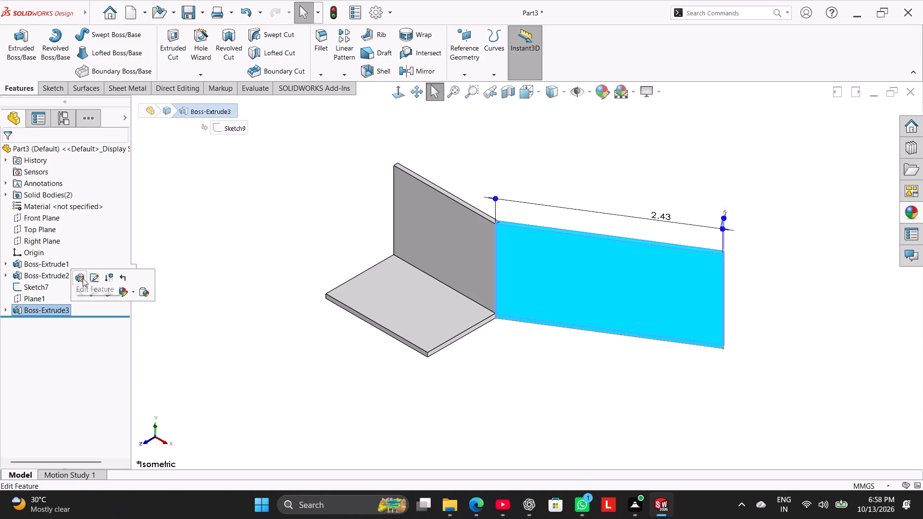
pyautogui.click(83, 278)
pyautogui.click(42, 275)
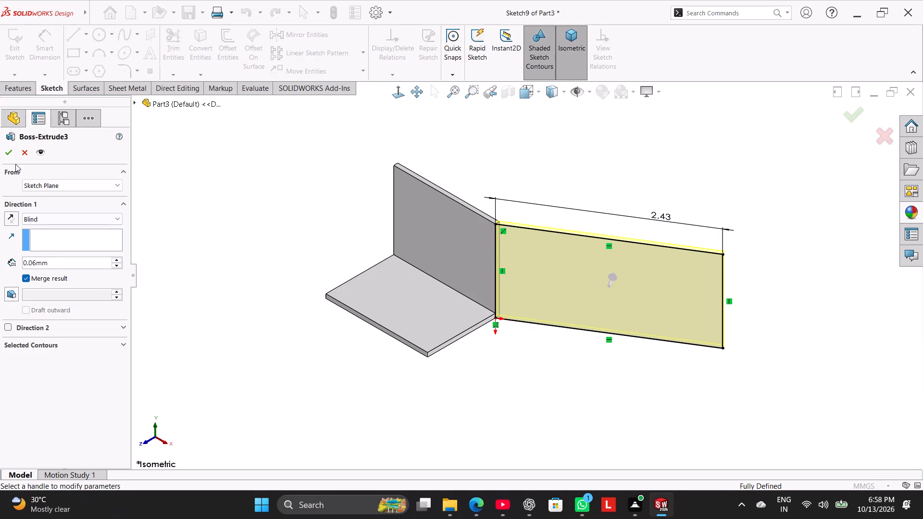
pyautogui.click(12, 155)
pyautogui.moveTo(251, 285); pyautogui.dragTo(280, 257, button='right')
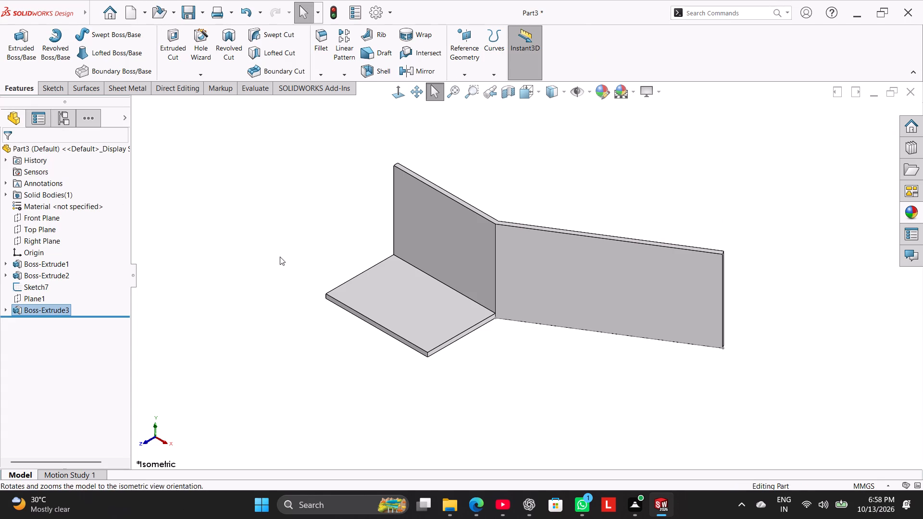
pyautogui.moveTo(280, 257); pyautogui.dragTo(322, 228, button='right')
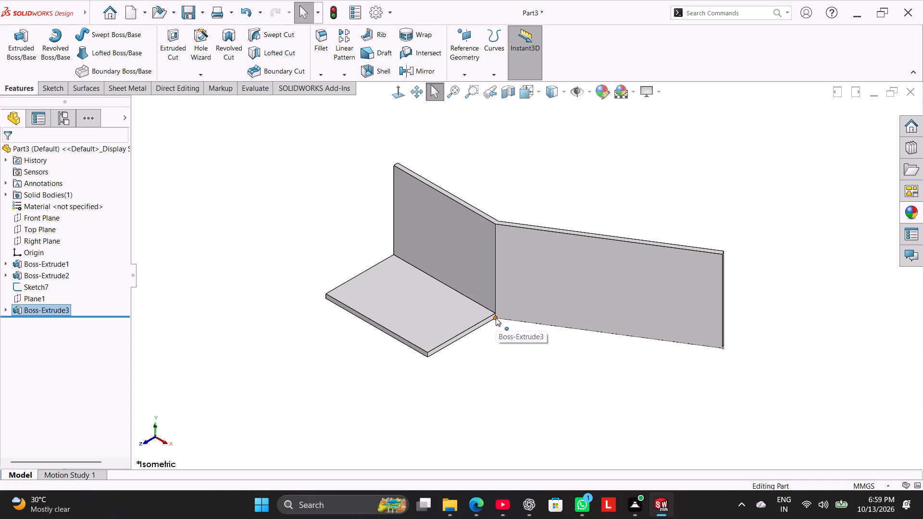
# Reopen the angled plate's sketch and inspect how its corner meets the L-shaped plates at the origin.
pyautogui.rightClick(39, 313)
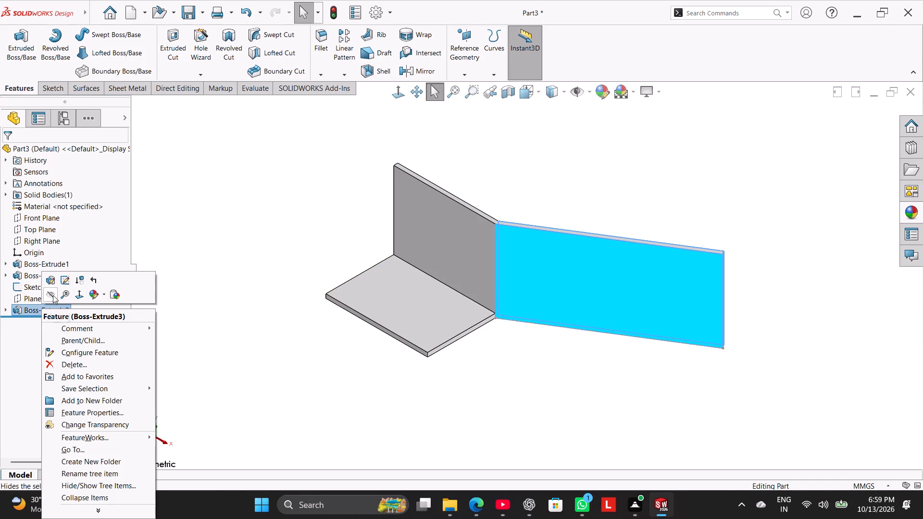
pyautogui.click(64, 281)
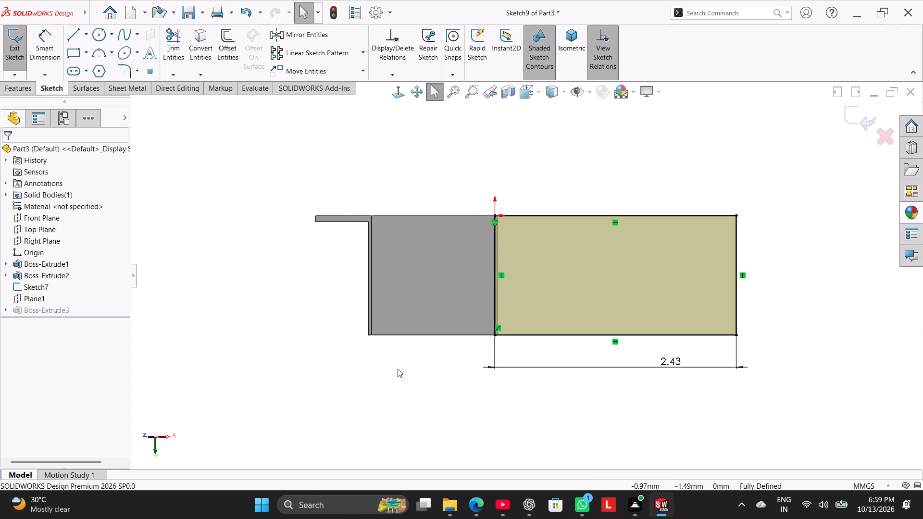
pyautogui.moveTo(405, 385); pyautogui.dragTo(438, 130, button='middle')
pyautogui.moveTo(464, 298); pyautogui.dragTo(438, 145, button='middle')
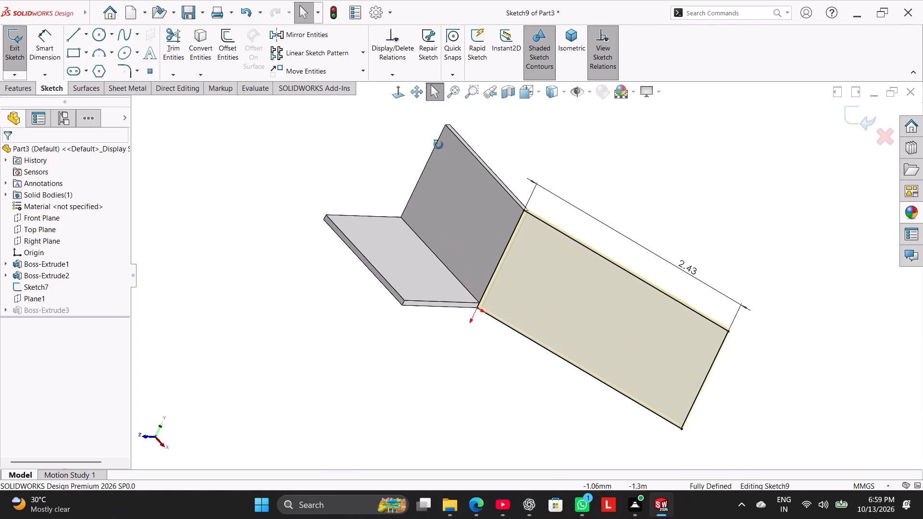
pyautogui.moveTo(438, 145); pyautogui.dragTo(438, 167, button='middle')
pyautogui.scroll(-6, 533, 319)
pyautogui.scroll(-5, 468, 242)
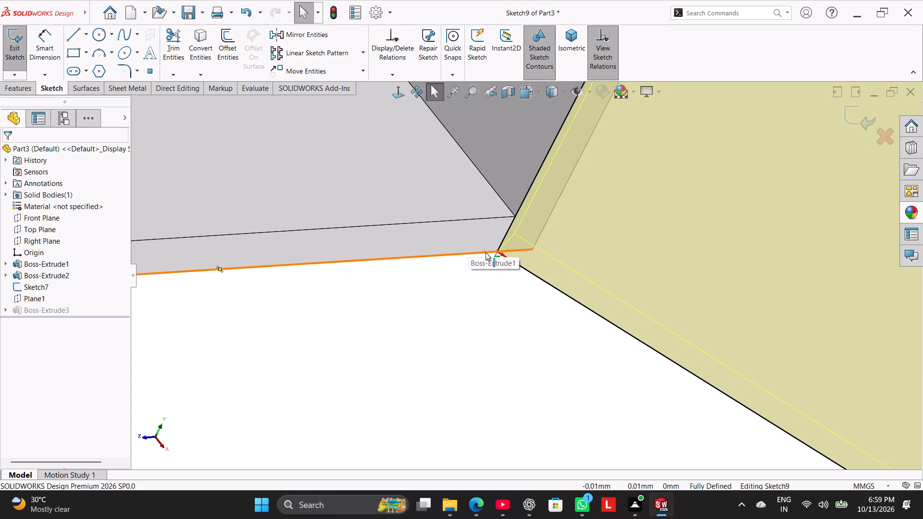
pyautogui.scroll(2, 487, 362)
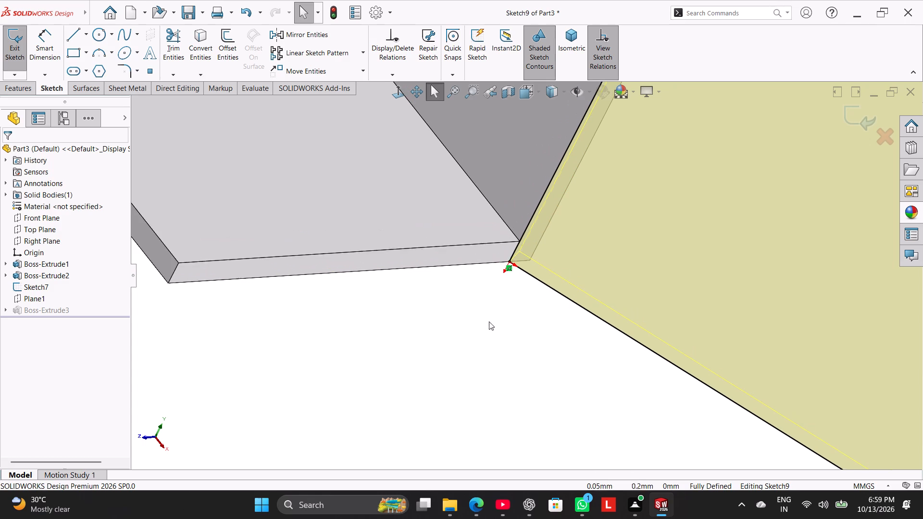
pyautogui.scroll(6, 489, 321)
pyautogui.scroll(2, 407, 333)
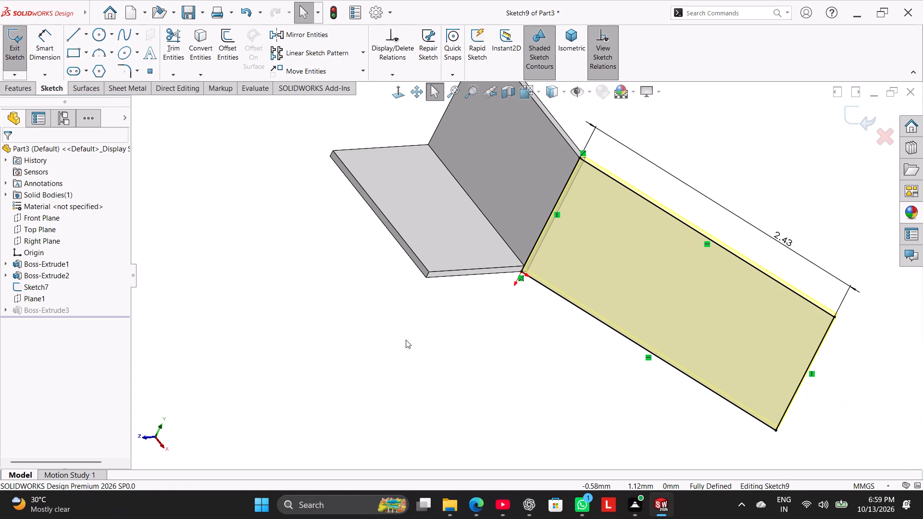
pyautogui.click(10, 49)
# Reverse the horizontal plate's extrusion direction, keeping the 0.06 mm depth and merged result.
pyautogui.rightClick(69, 277)
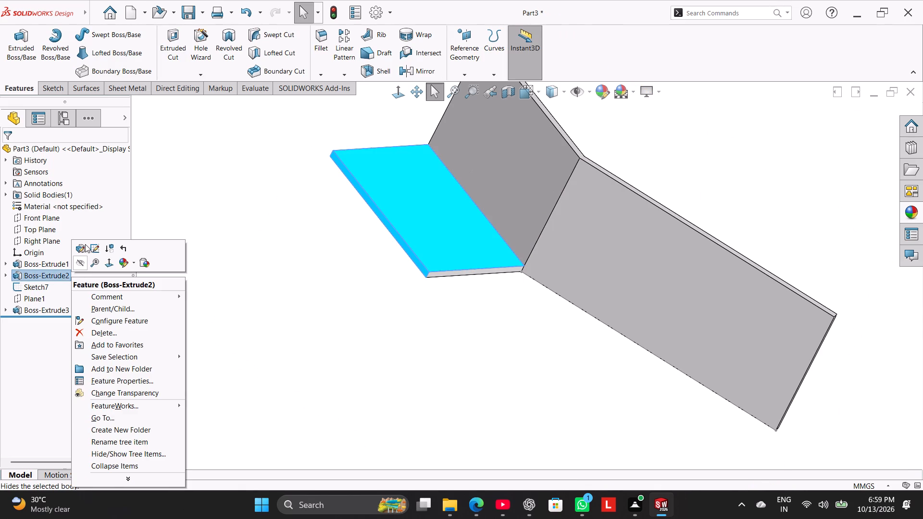
pyautogui.click(78, 246)
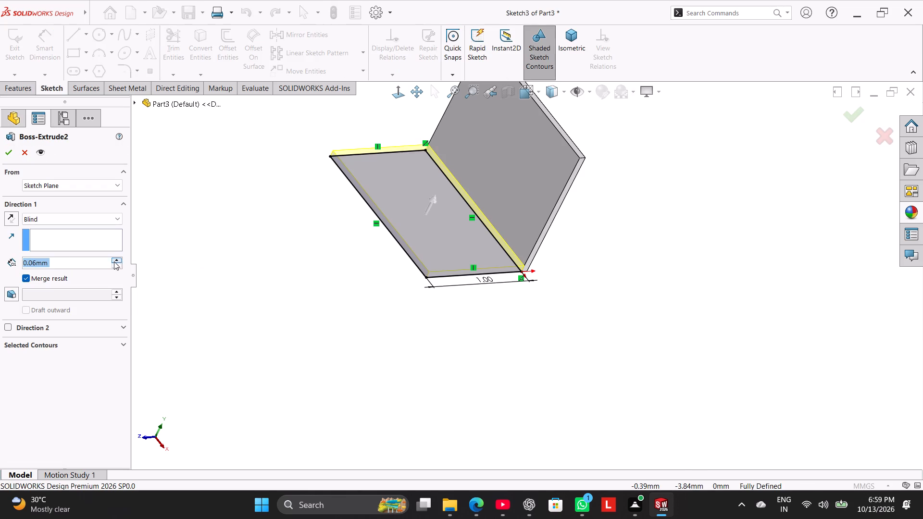
pyautogui.click(6, 217)
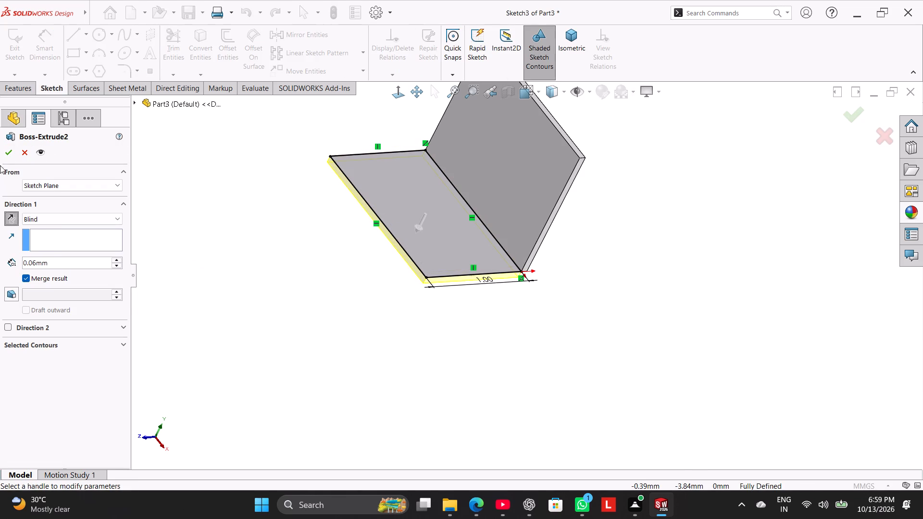
pyautogui.click(4, 156)
pyautogui.moveTo(249, 278); pyautogui.dragTo(413, 200, button='right')
pyautogui.click(260, 272)
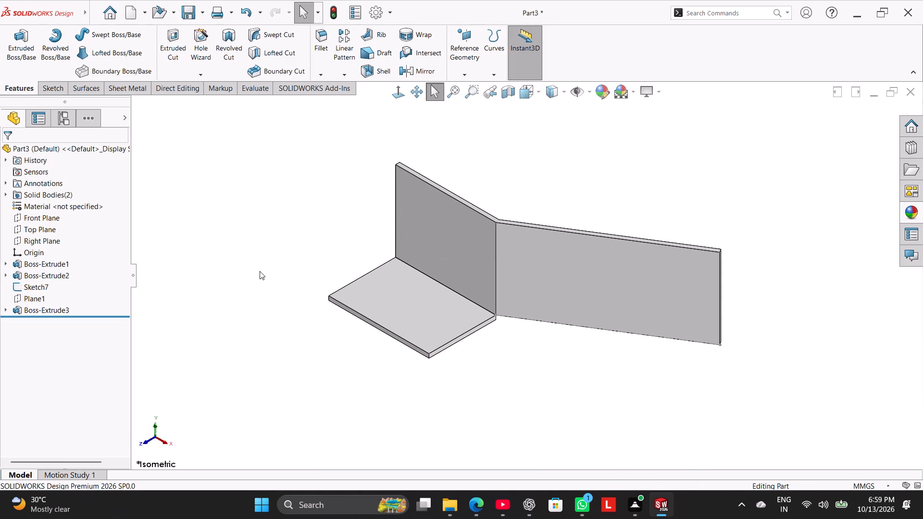
pyautogui.doubleClick(260, 271)
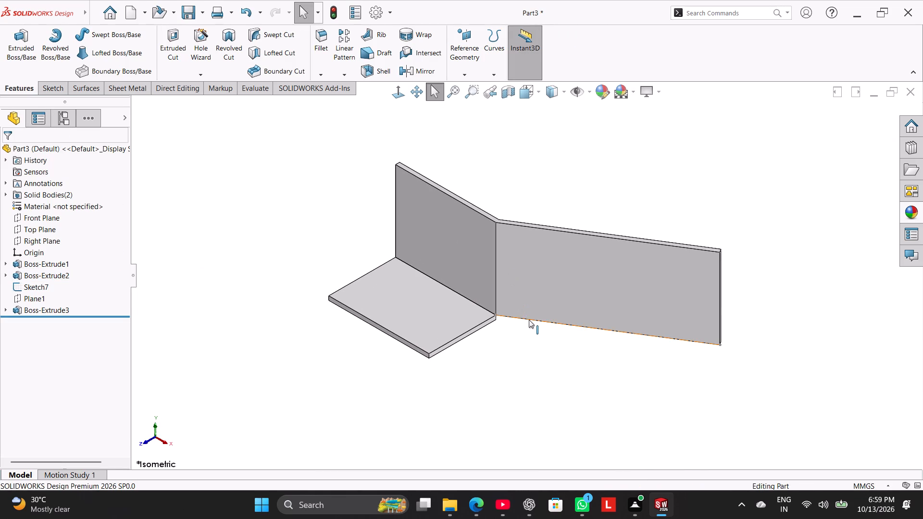
# Hide the construction sketch line running along the angled plate's bottom edge.
pyautogui.rightClick(529, 320)
pyautogui.click(554, 308)
pyautogui.click(332, 355)
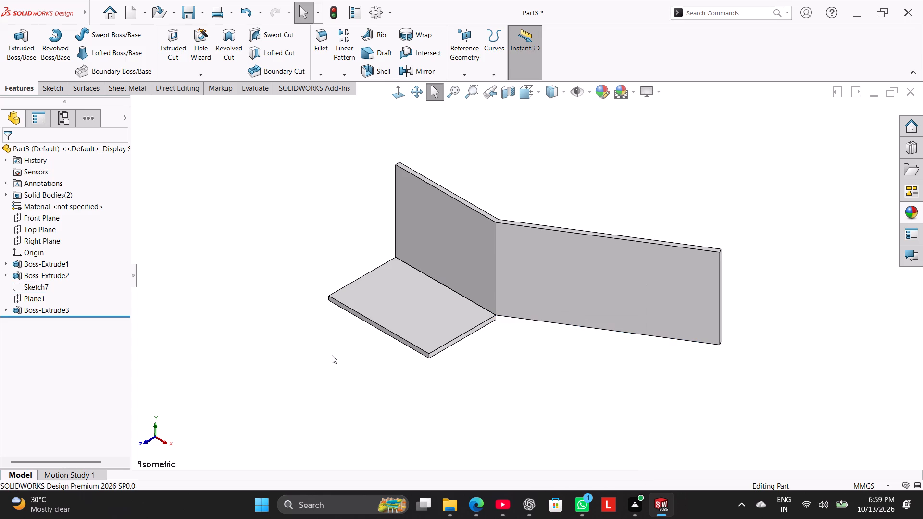
# Set up a symmetric fillet on the upright plate's upper outer corner edge with a 0.5 mm radius.
pyautogui.click(321, 35)
pyautogui.moveTo(350, 157); pyautogui.dragTo(350, 159, button='middle')
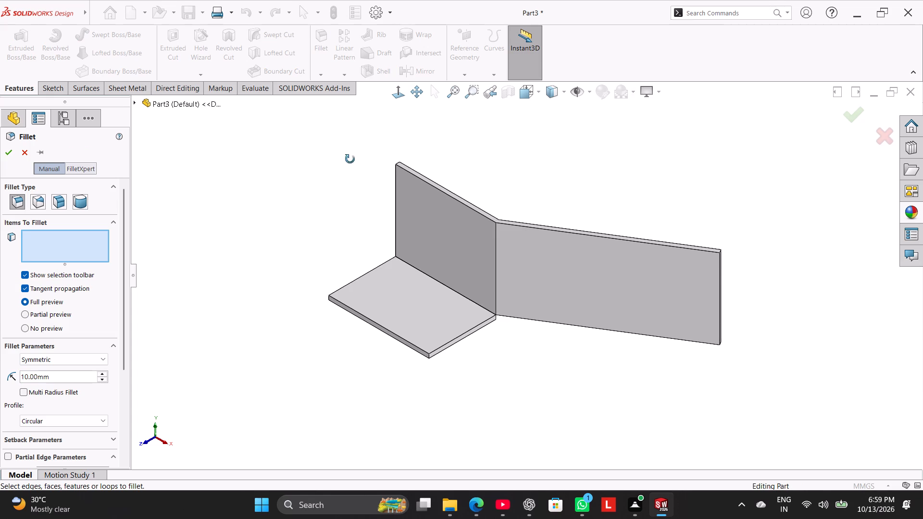
pyautogui.moveTo(350, 159); pyautogui.dragTo(389, 247, button='middle')
pyautogui.click(414, 181)
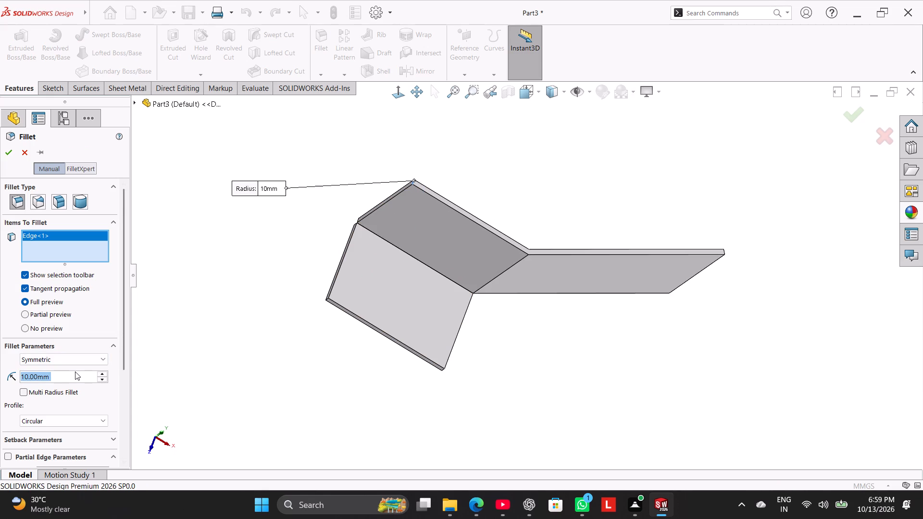
pyautogui.doubleClick(56, 379)
pyautogui.write('0.5')
pyautogui.press('Return')
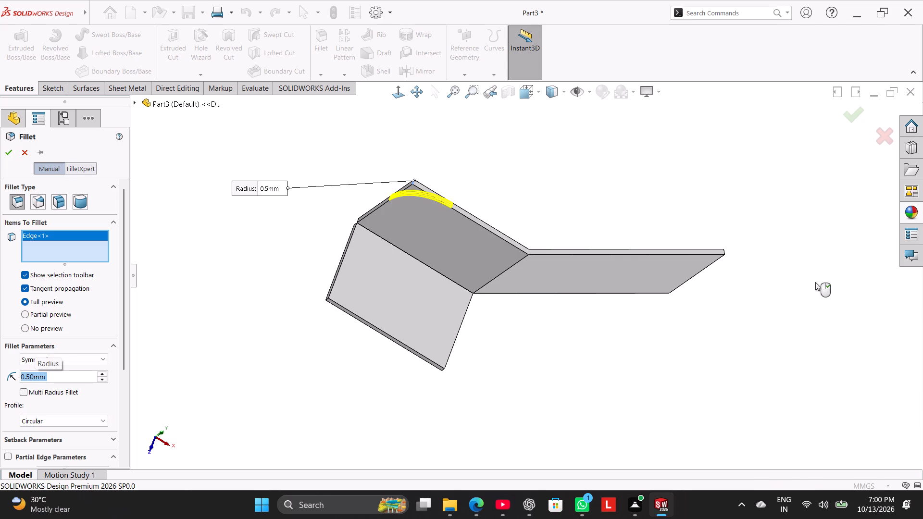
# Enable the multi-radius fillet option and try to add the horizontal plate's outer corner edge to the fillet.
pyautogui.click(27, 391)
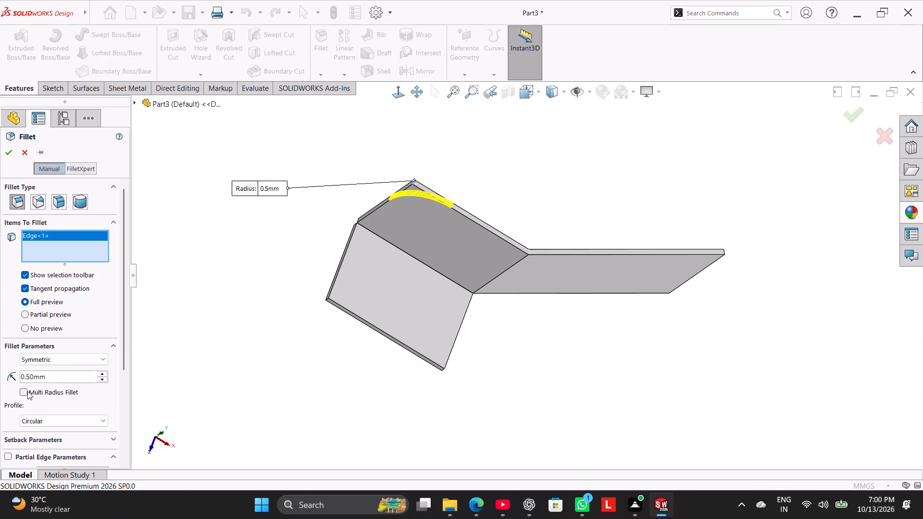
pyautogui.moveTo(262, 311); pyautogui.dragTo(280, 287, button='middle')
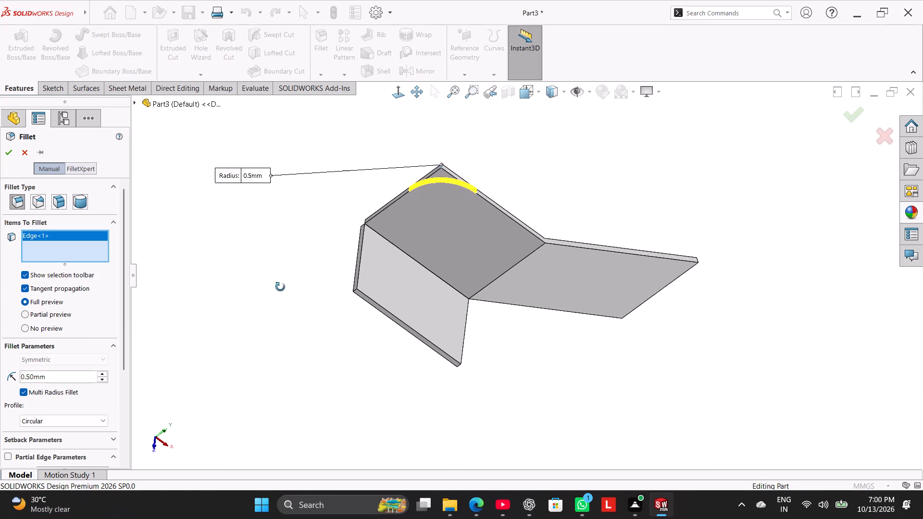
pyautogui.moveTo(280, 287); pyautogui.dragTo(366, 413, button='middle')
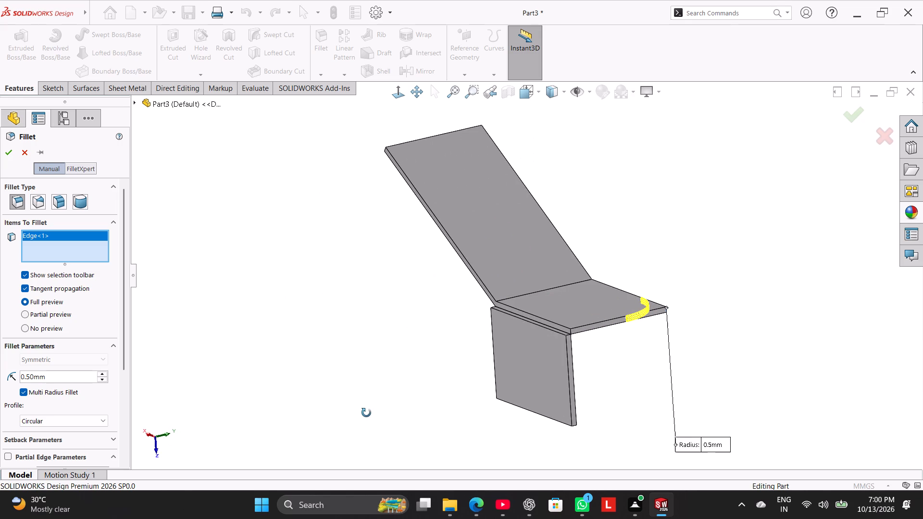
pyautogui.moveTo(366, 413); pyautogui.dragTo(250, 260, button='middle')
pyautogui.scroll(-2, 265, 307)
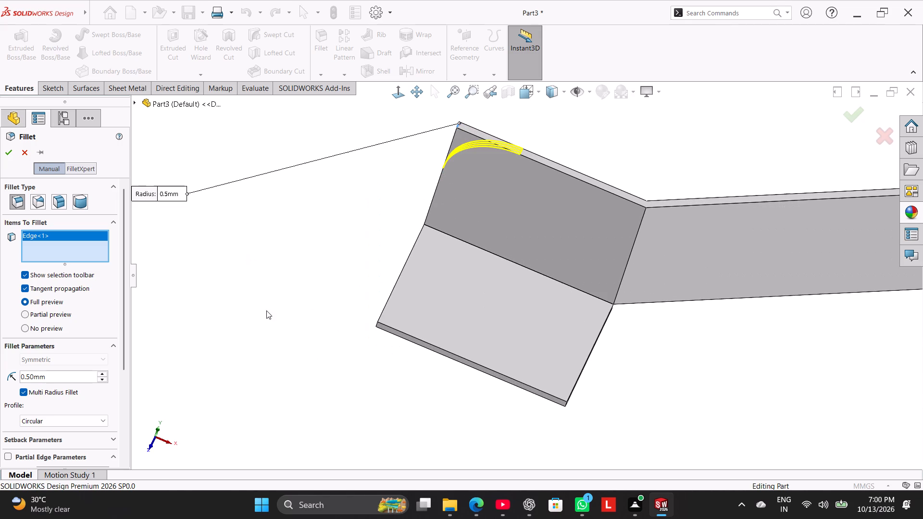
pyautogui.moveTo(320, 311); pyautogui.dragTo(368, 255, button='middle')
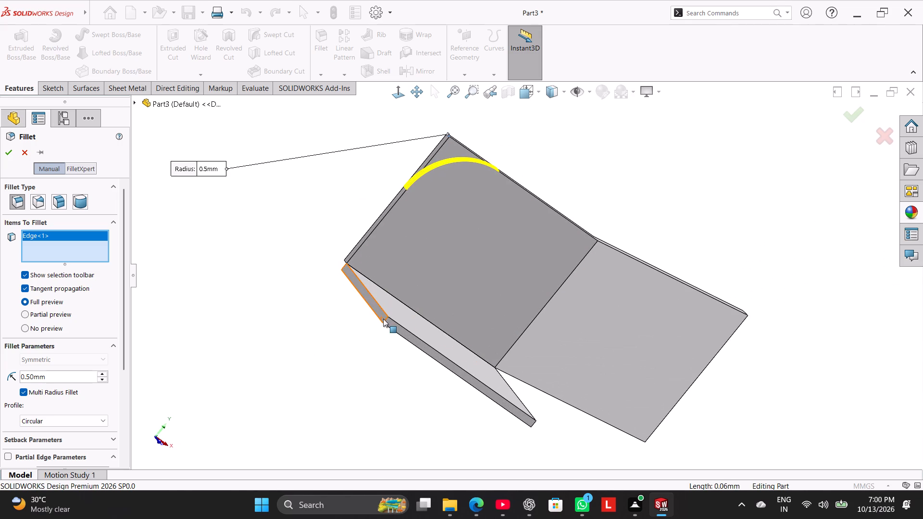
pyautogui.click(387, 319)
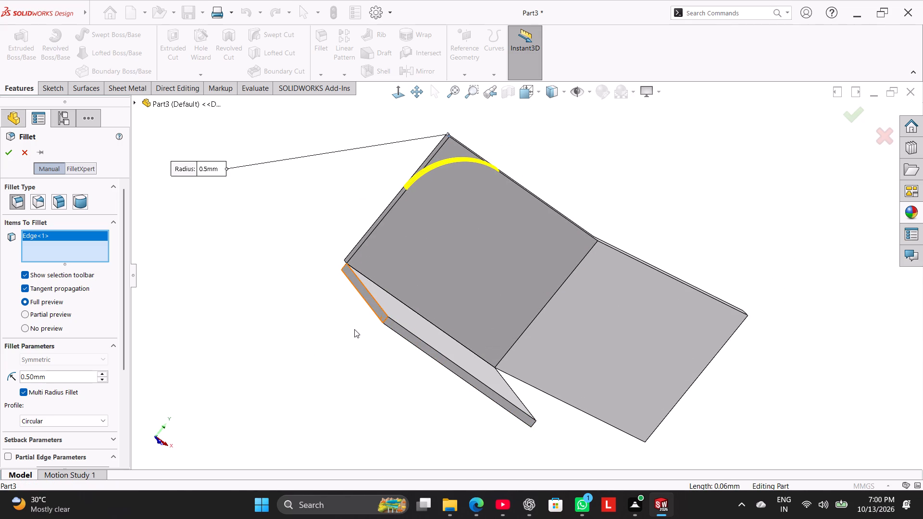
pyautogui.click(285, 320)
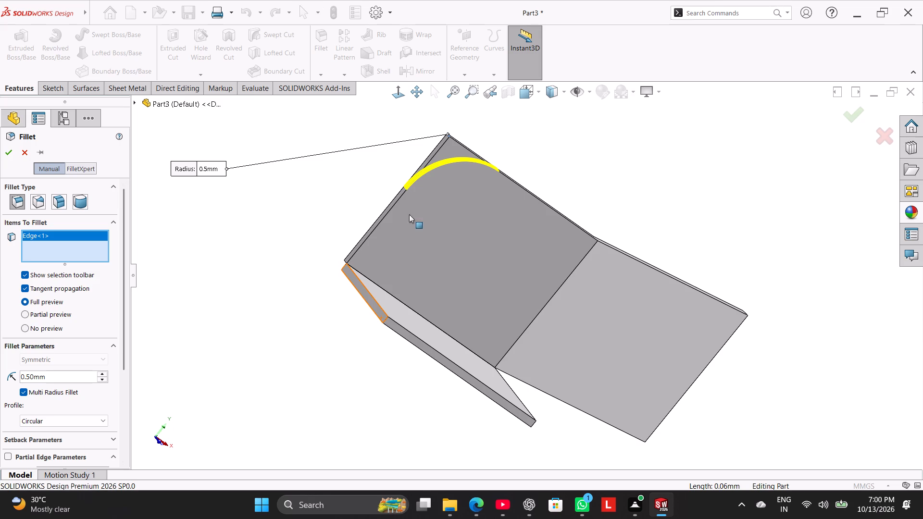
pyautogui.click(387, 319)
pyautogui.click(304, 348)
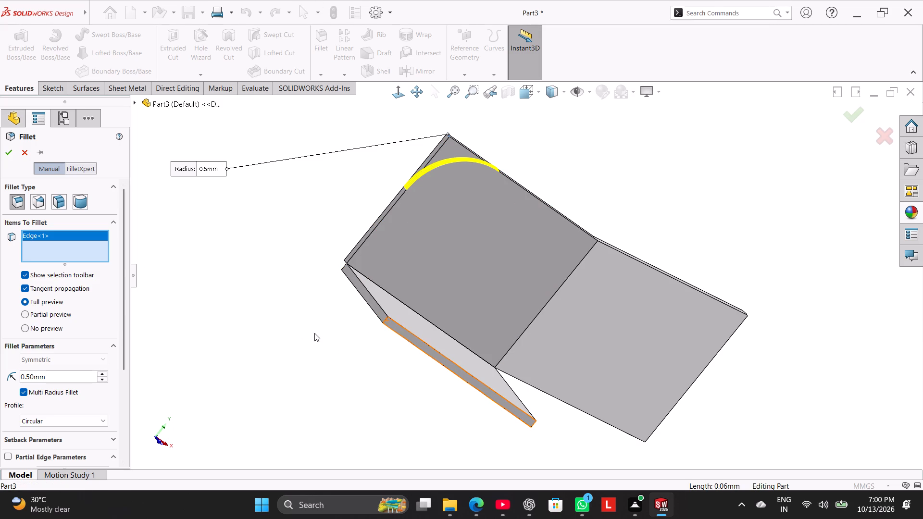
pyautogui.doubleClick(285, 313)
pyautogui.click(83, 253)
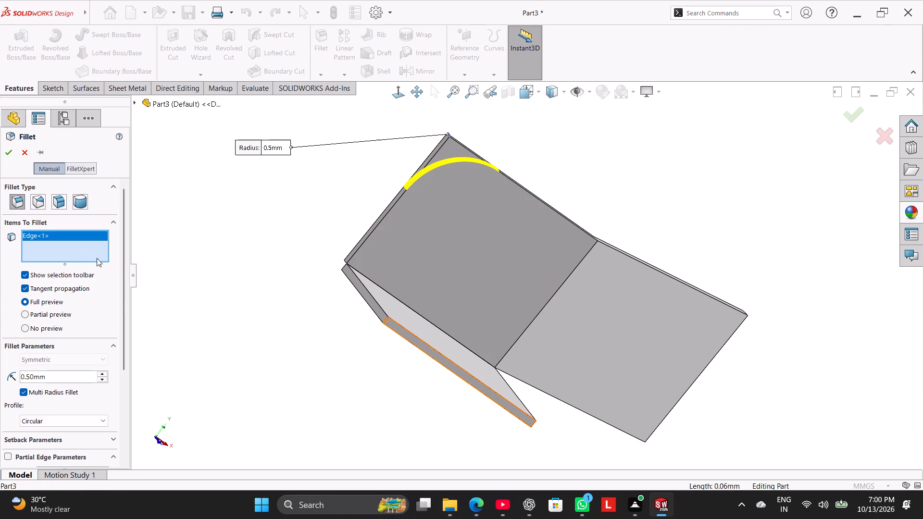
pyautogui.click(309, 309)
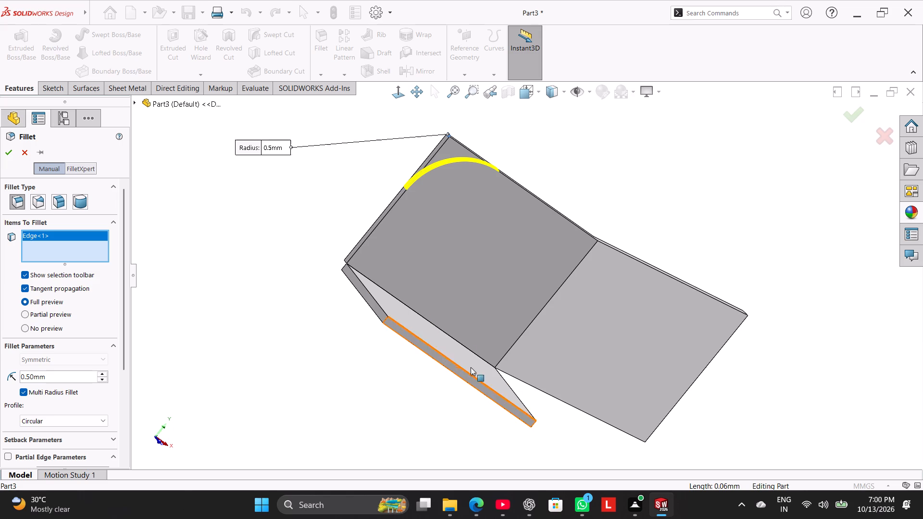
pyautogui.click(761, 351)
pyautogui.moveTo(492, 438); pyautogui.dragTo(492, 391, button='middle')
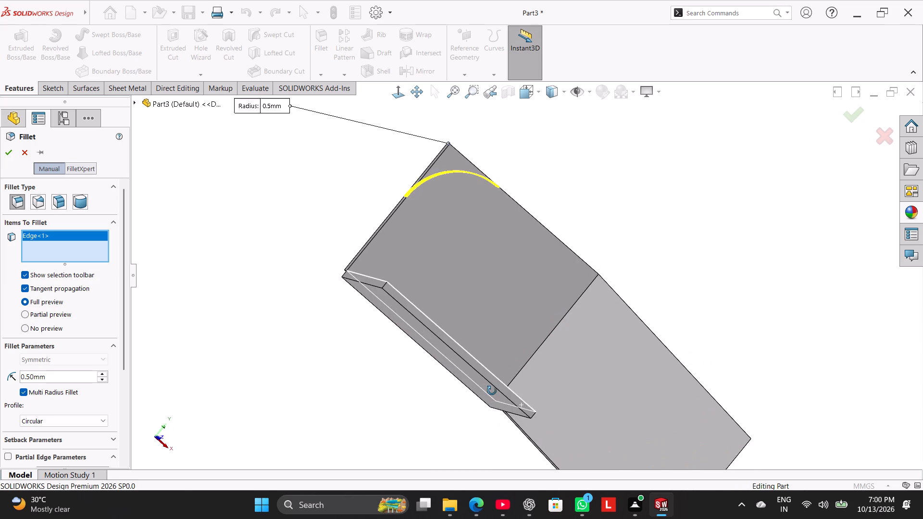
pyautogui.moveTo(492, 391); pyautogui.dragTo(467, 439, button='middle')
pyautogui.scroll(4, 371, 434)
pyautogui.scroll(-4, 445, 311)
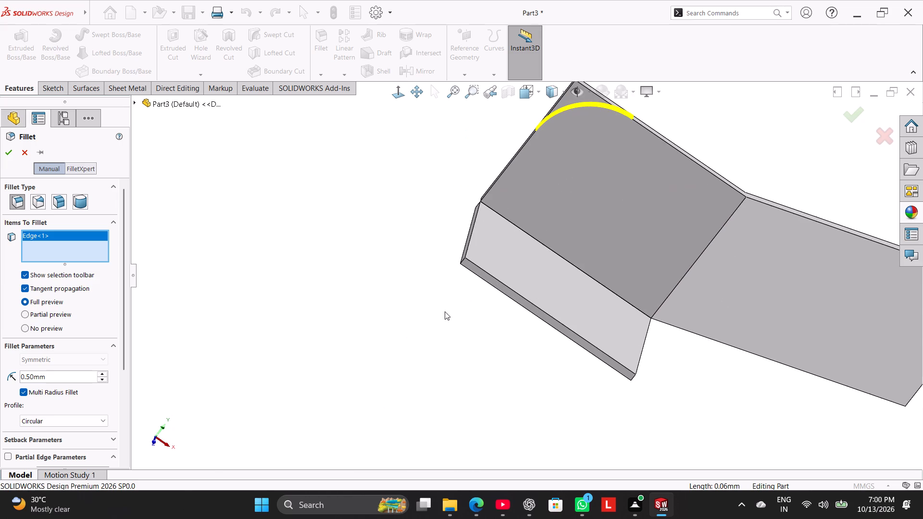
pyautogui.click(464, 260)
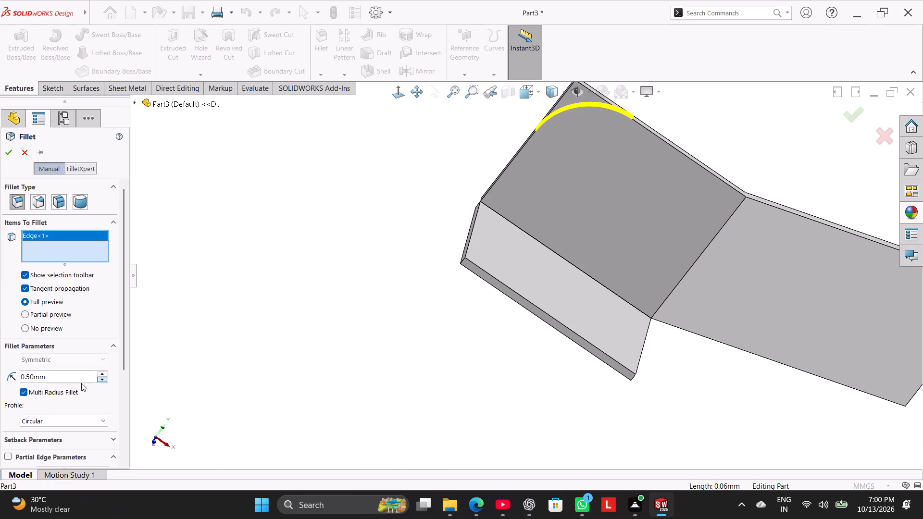
# Set the fillet radius to 0.62 mm, turn off the multi-radius option and apply the fillet to the upright plate's corner.
pyautogui.doubleClick(68, 379)
pyautogui.press('0')
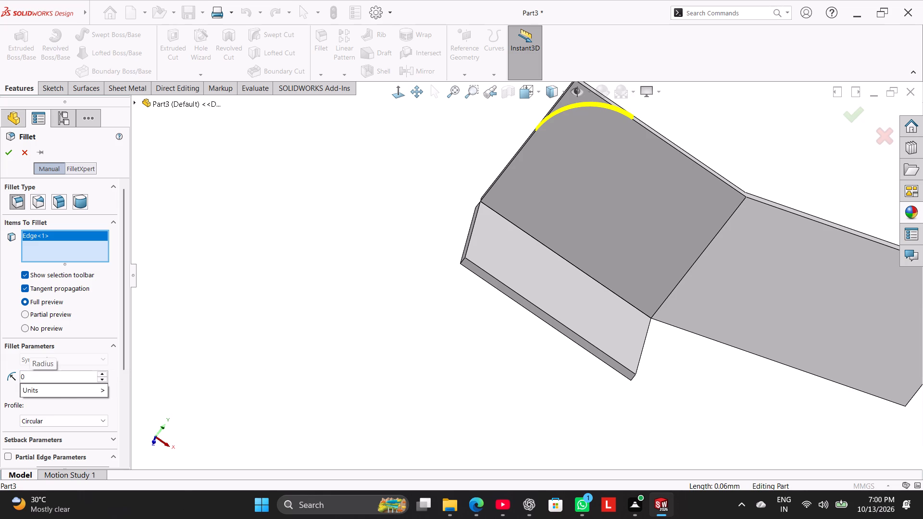
pyautogui.write('.62')
pyautogui.press('Return')
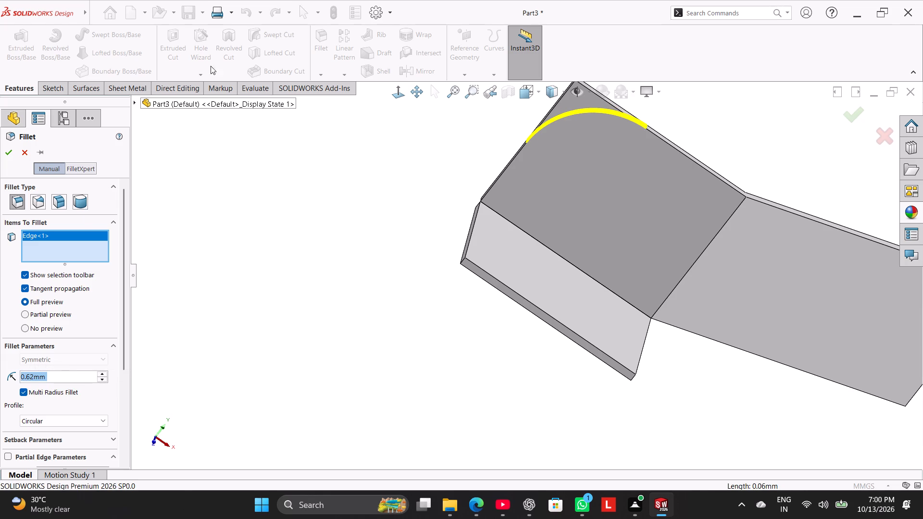
pyautogui.scroll(-4, 394, 267)
pyautogui.click(552, 246)
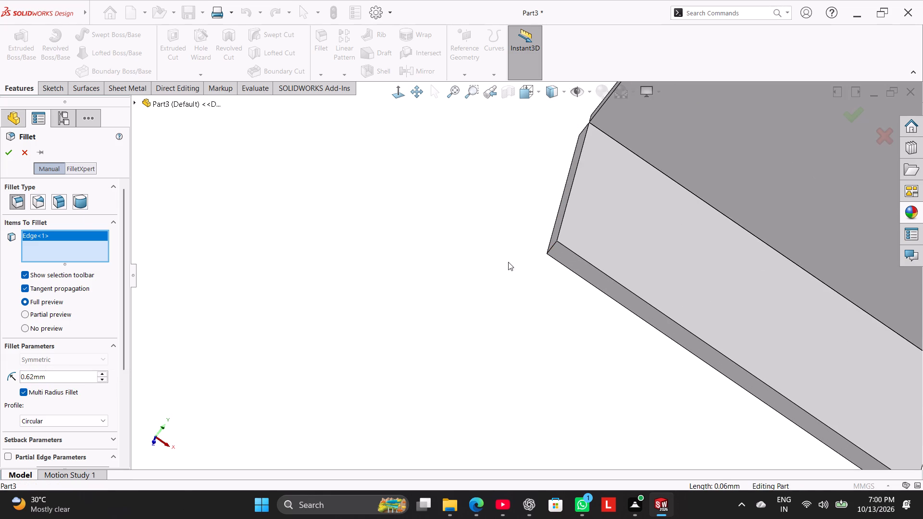
pyautogui.scroll(6, 201, 182)
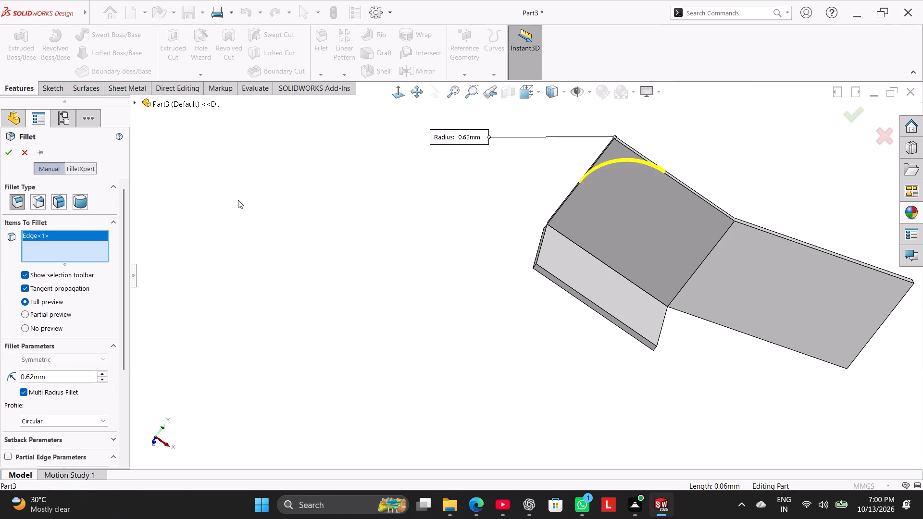
pyautogui.click(19, 396)
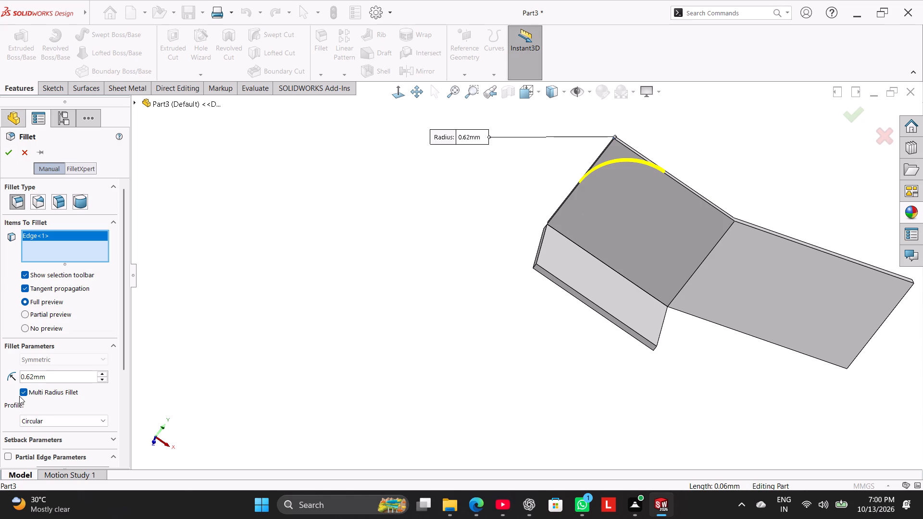
pyautogui.click(25, 391)
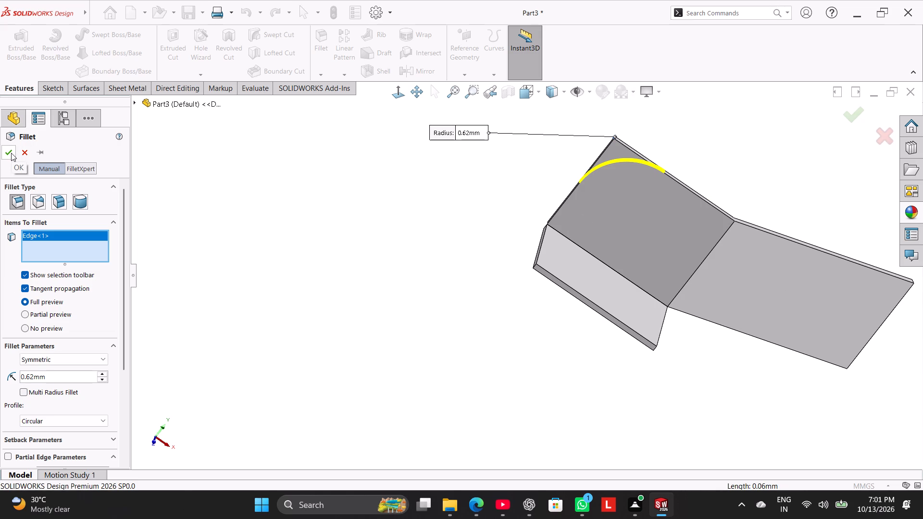
pyautogui.click(11, 153)
pyautogui.click(260, 173)
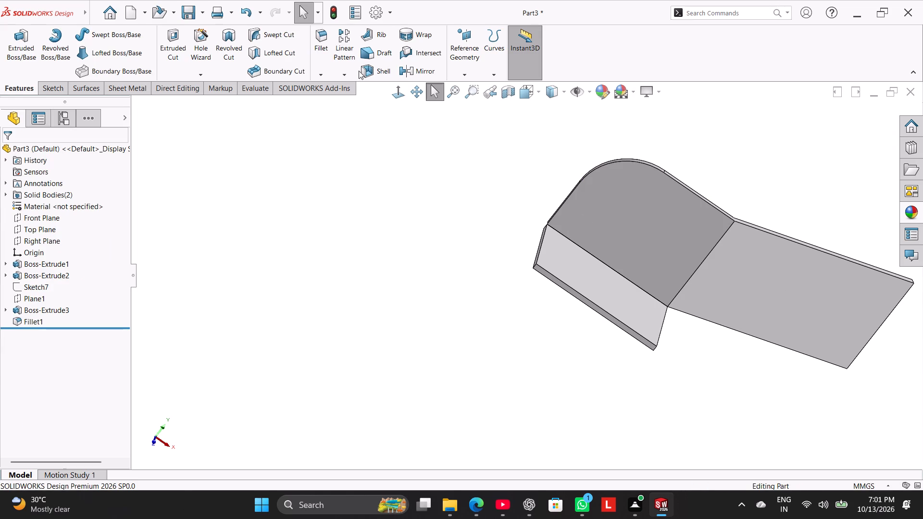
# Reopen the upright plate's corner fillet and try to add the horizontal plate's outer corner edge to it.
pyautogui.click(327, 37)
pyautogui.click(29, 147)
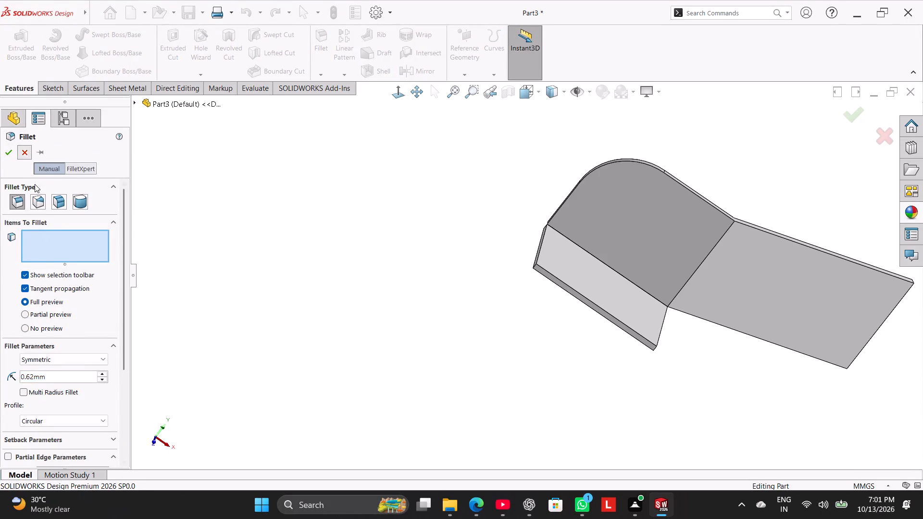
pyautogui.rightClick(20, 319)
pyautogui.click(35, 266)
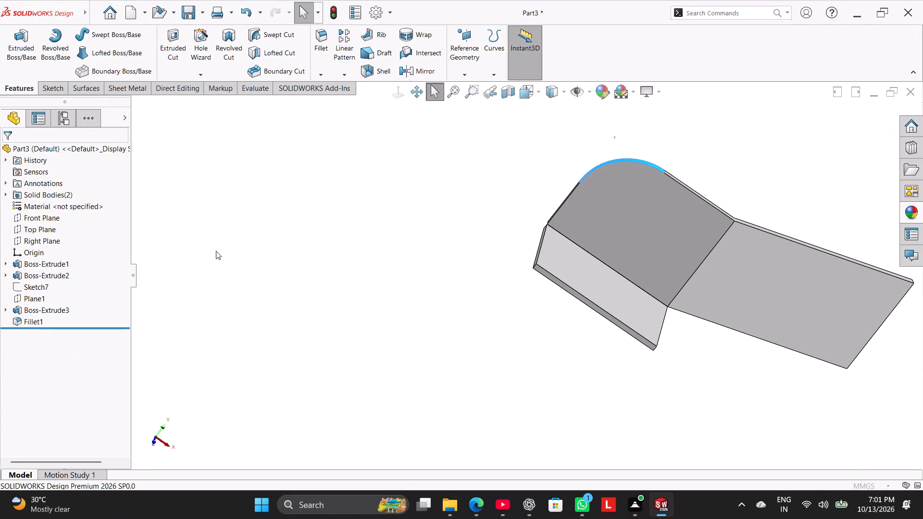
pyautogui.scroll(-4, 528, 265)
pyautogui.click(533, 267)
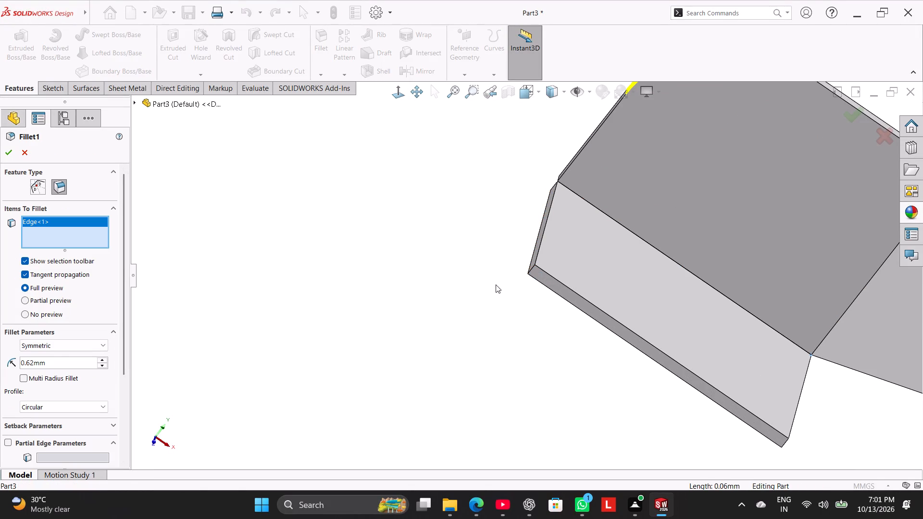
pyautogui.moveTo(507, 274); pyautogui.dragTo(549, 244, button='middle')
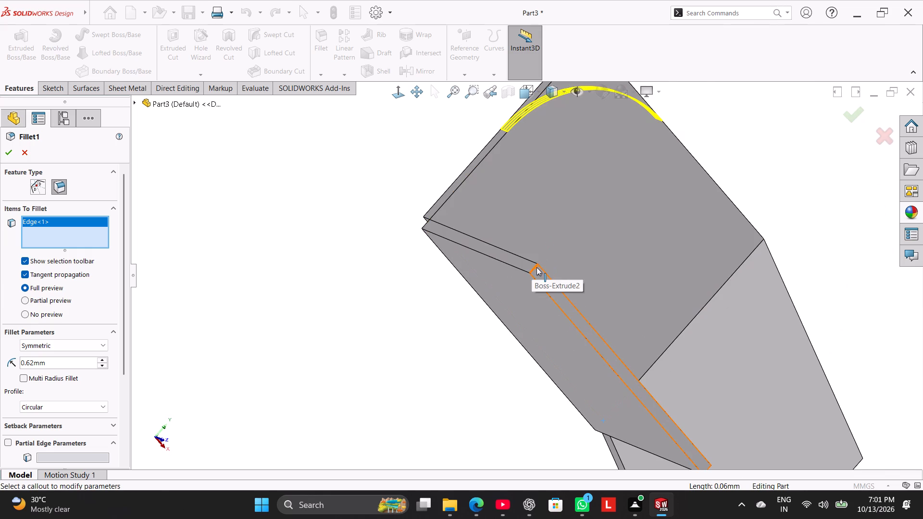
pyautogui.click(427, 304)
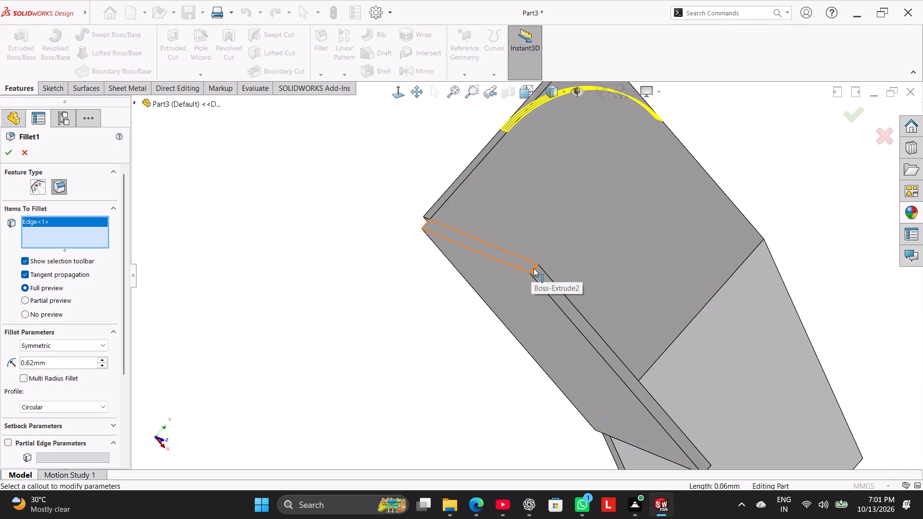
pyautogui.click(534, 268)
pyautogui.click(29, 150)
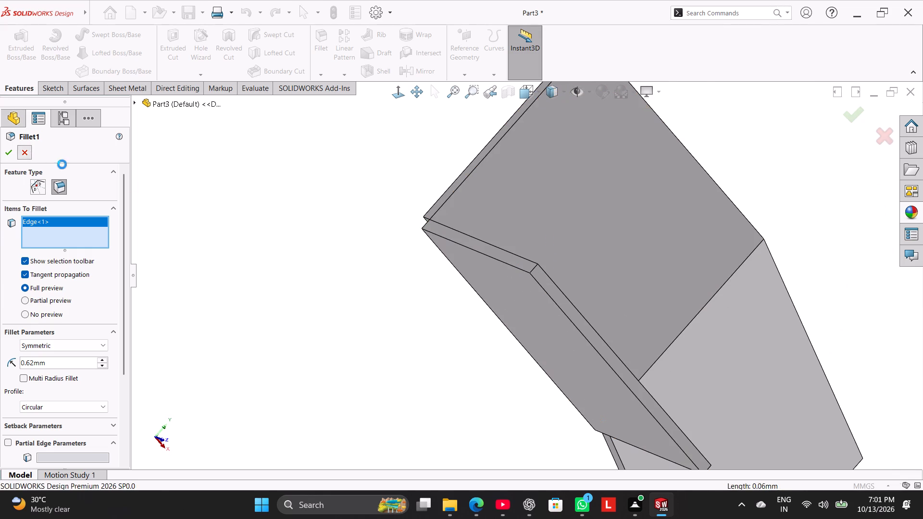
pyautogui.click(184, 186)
# Review the extrusion settings of the horizontal plate and the upright plate.
pyautogui.moveTo(237, 243); pyautogui.dragTo(474, 153, button='right')
pyautogui.moveTo(200, 227); pyautogui.dragTo(210, 229, button='right')
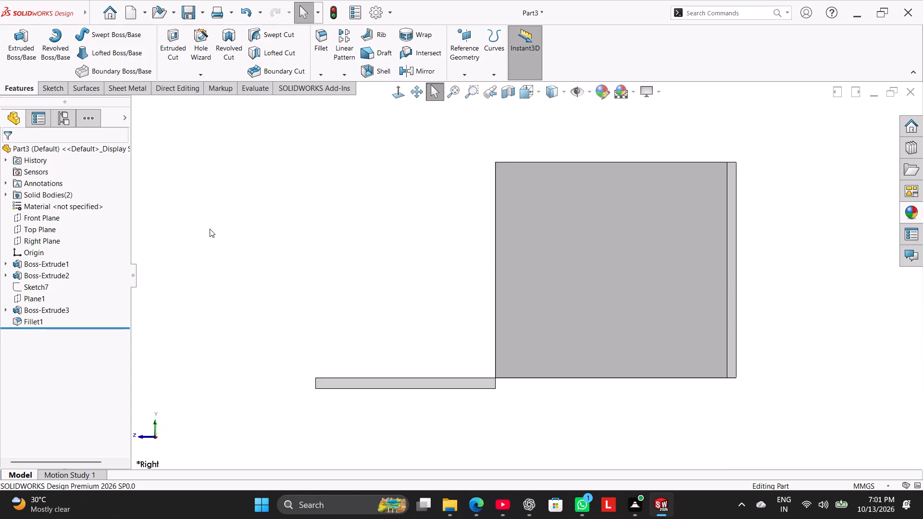
pyautogui.moveTo(210, 229); pyautogui.dragTo(393, 174, button='right')
pyautogui.moveTo(293, 261); pyautogui.dragTo(505, 197, button='right')
pyautogui.moveTo(335, 272); pyautogui.dragTo(613, 153, button='right')
pyautogui.moveTo(406, 225); pyautogui.dragTo(511, 129, button='right')
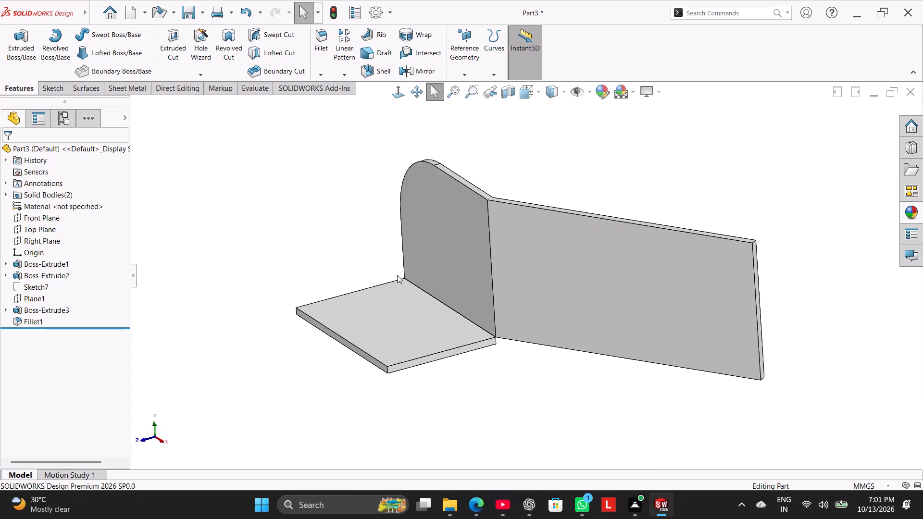
pyautogui.click(23, 272)
pyautogui.click(30, 248)
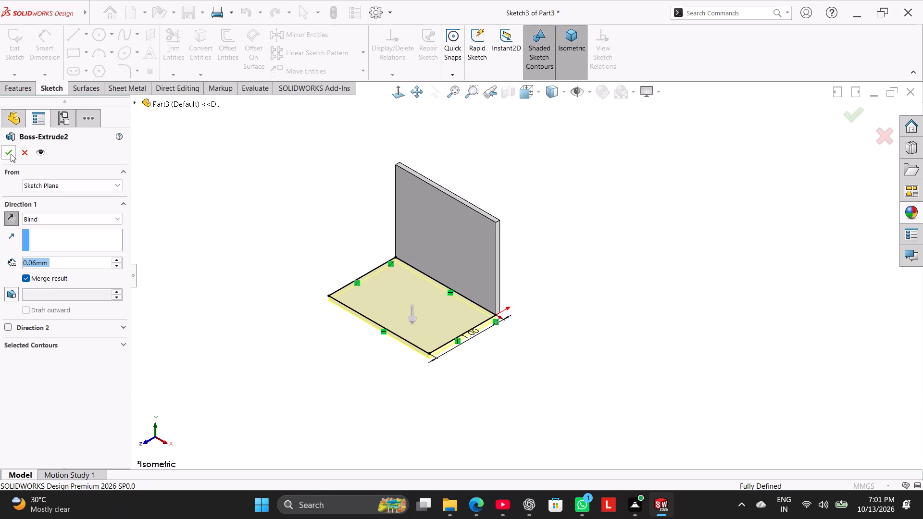
pyautogui.click(11, 154)
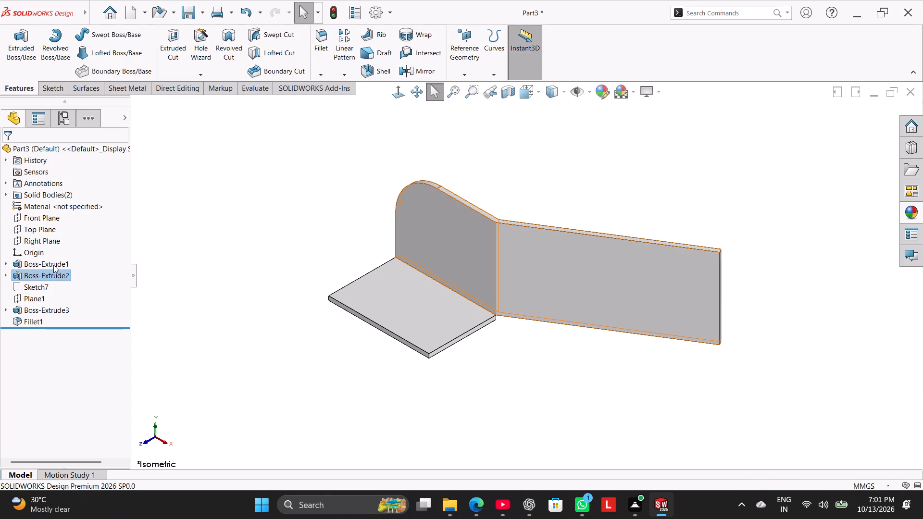
pyautogui.rightClick(53, 265)
pyautogui.click(65, 240)
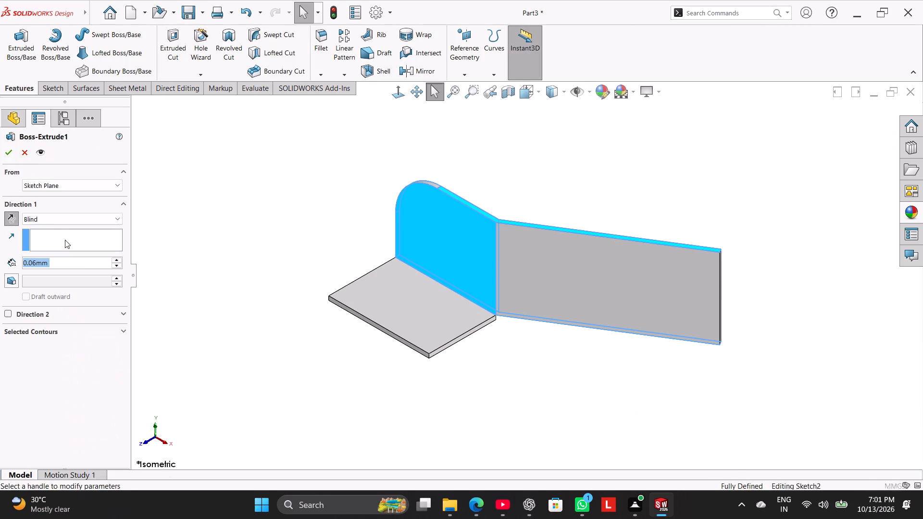
pyautogui.click(15, 153)
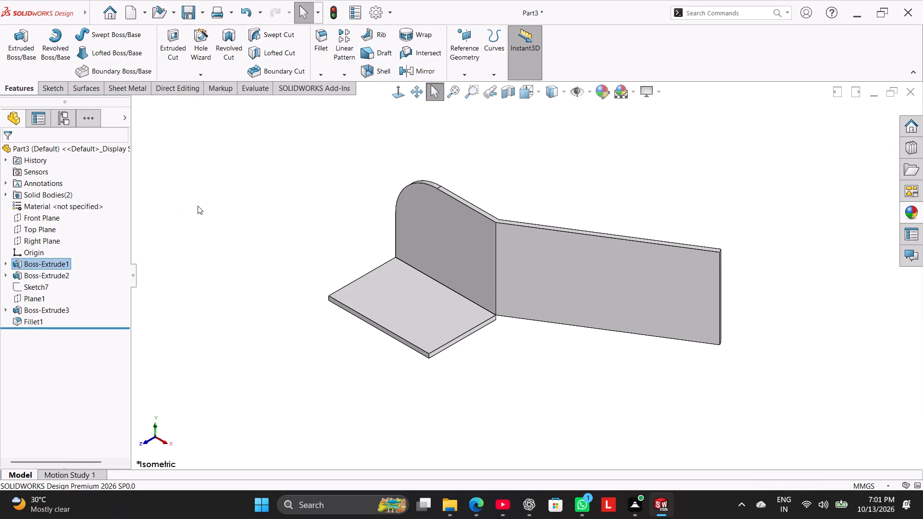
# Examine which plates belong to each of the part's solid bodies.
pyautogui.click(198, 206)
pyautogui.click(44, 193)
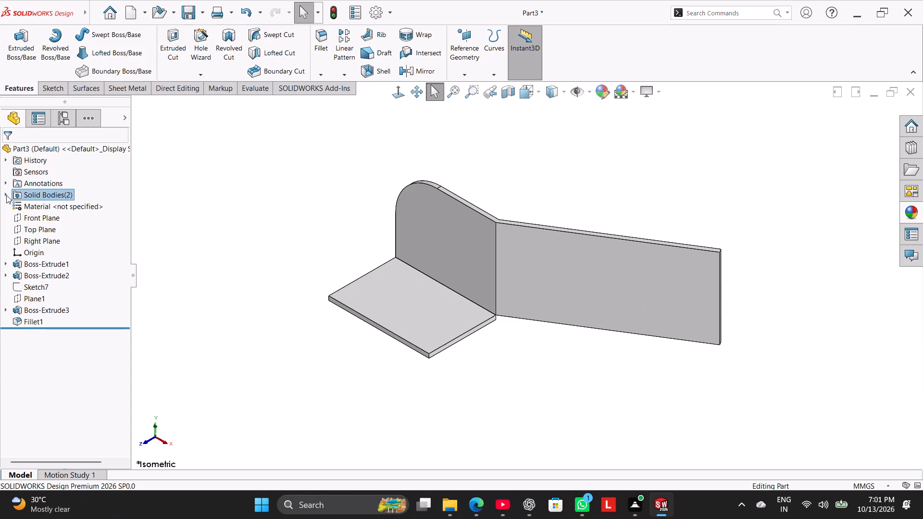
pyautogui.click(6, 195)
pyautogui.click(41, 203)
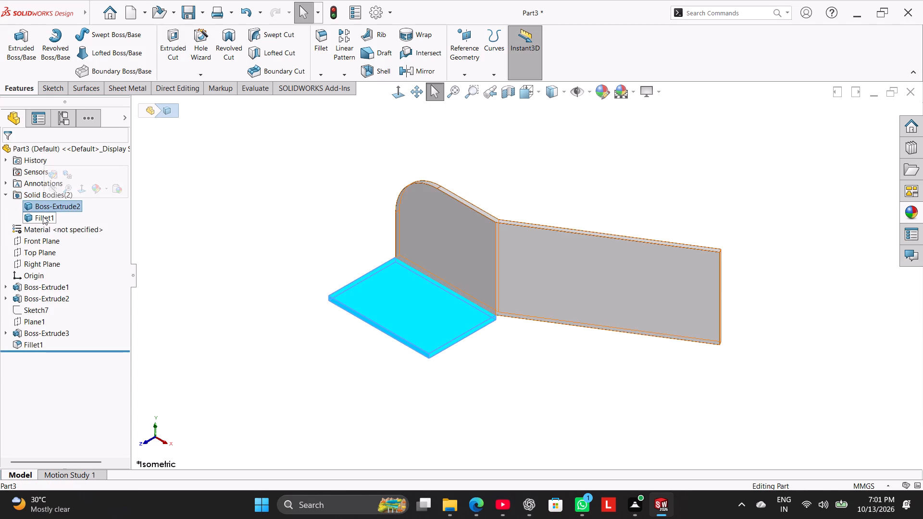
pyautogui.click(43, 216)
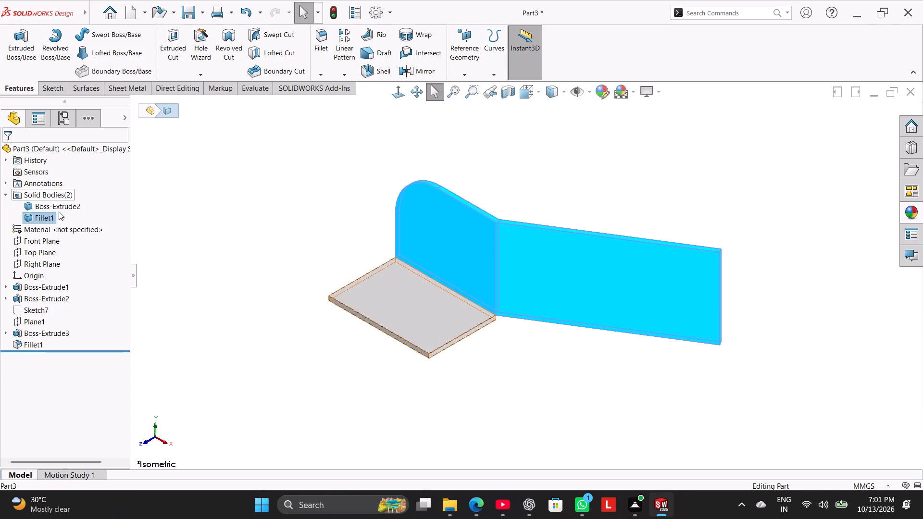
pyautogui.click(10, 195)
pyautogui.click(202, 193)
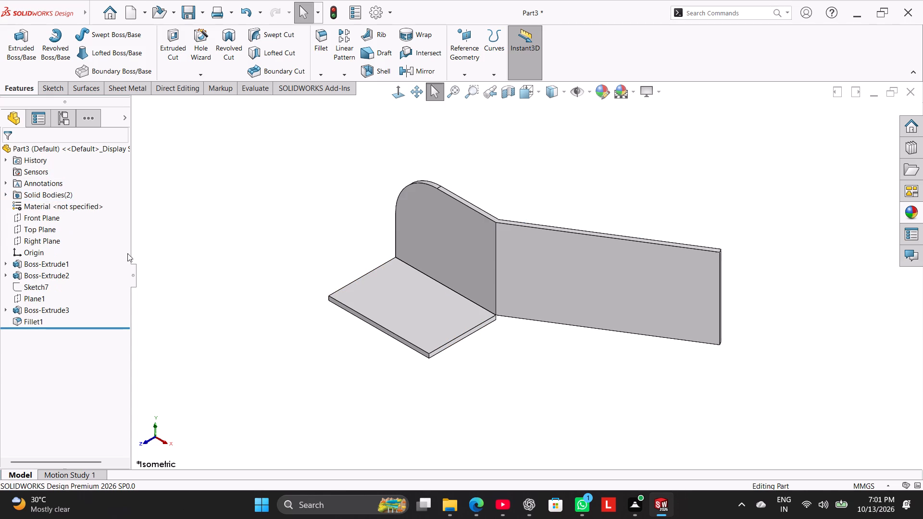
# Check the extrusion and merge settings of the angled plate and the horizontal plate.
pyautogui.click(46, 307)
pyautogui.click(57, 281)
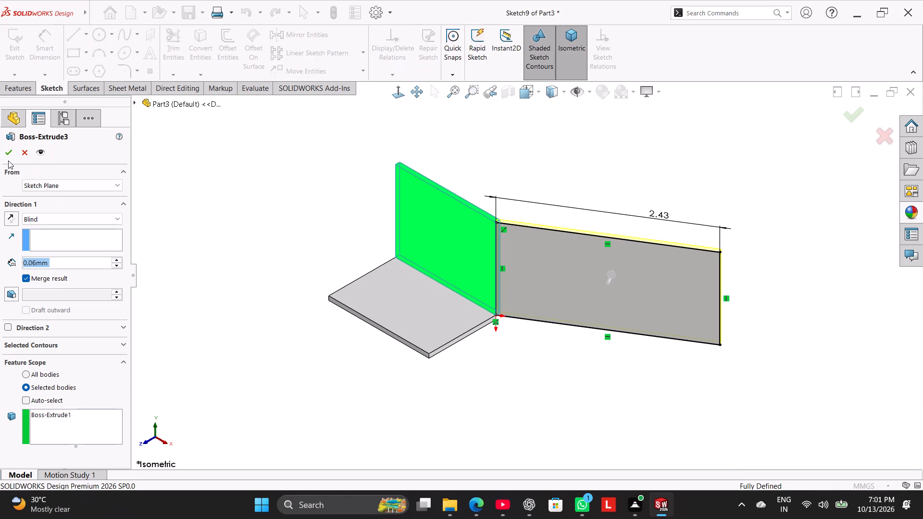
pyautogui.click(8, 159)
pyautogui.click(199, 251)
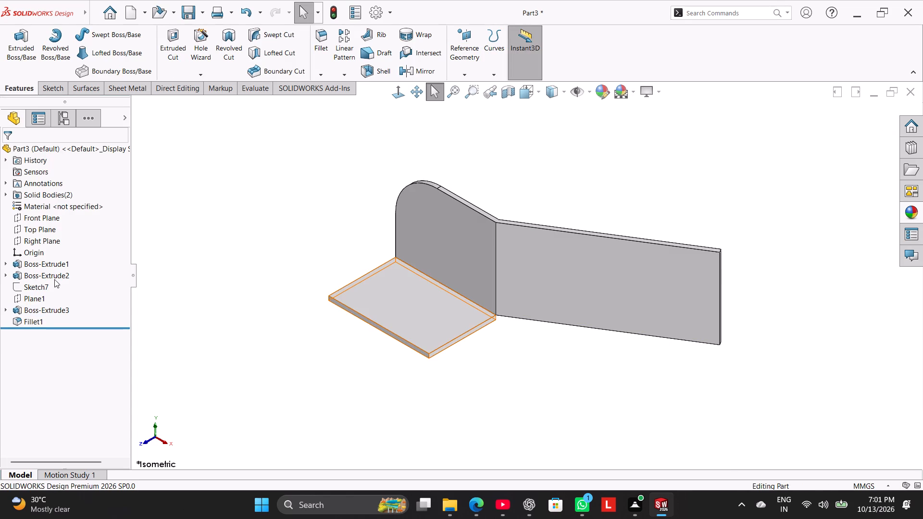
pyautogui.click(48, 278)
pyautogui.click(59, 253)
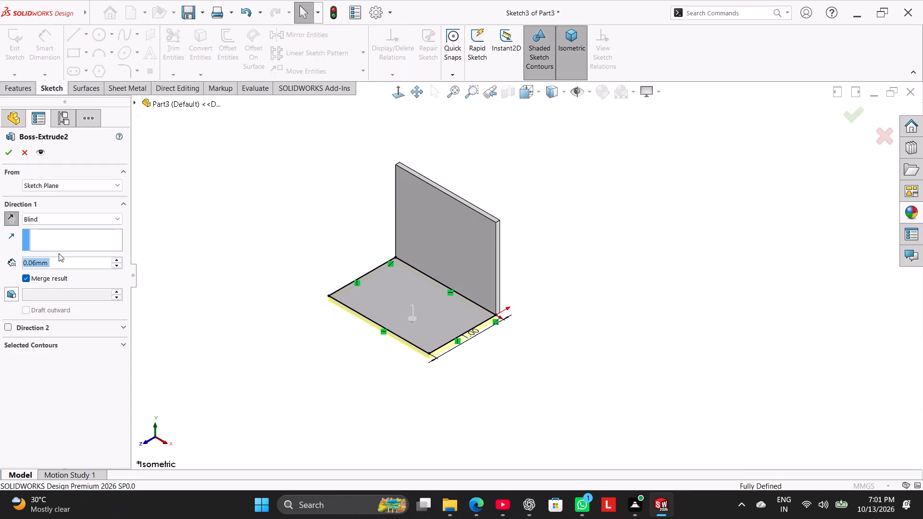
pyautogui.click(9, 154)
pyautogui.click(163, 210)
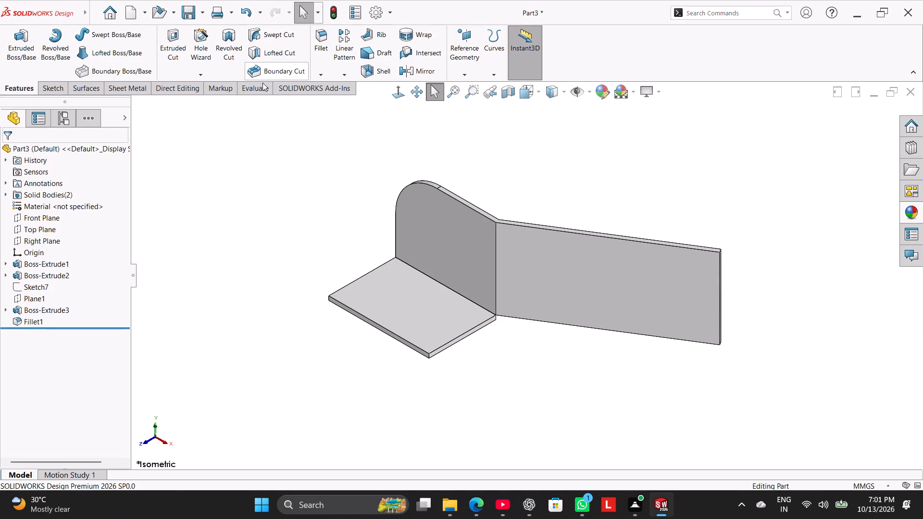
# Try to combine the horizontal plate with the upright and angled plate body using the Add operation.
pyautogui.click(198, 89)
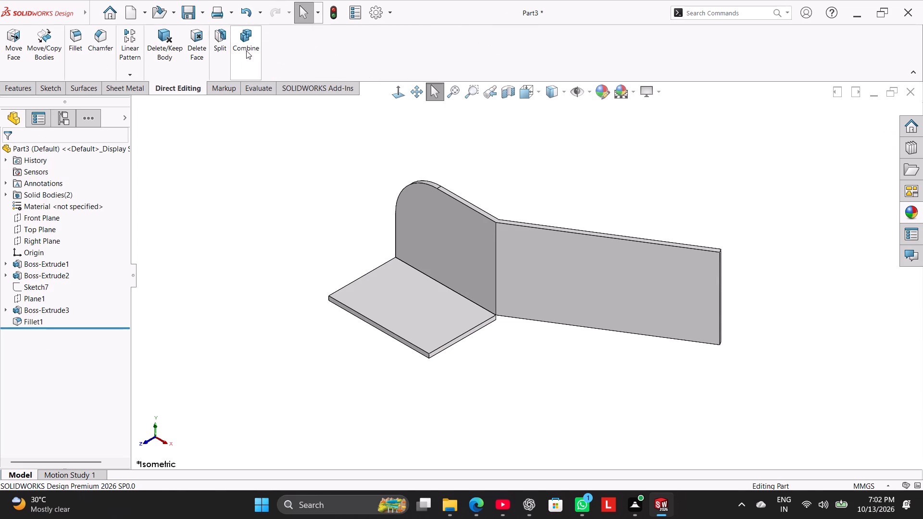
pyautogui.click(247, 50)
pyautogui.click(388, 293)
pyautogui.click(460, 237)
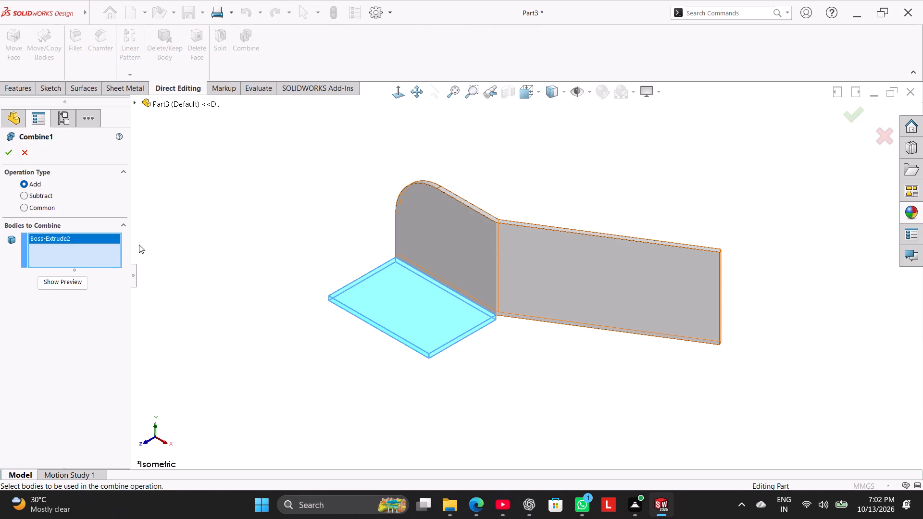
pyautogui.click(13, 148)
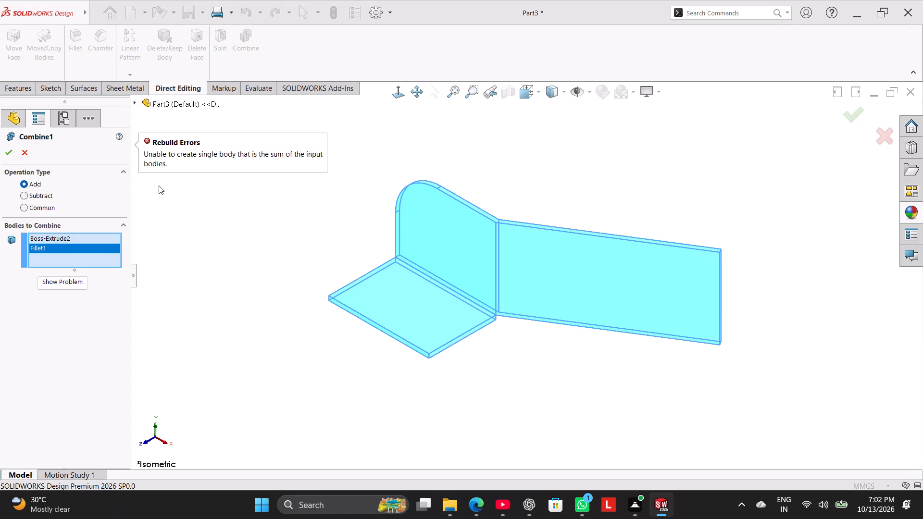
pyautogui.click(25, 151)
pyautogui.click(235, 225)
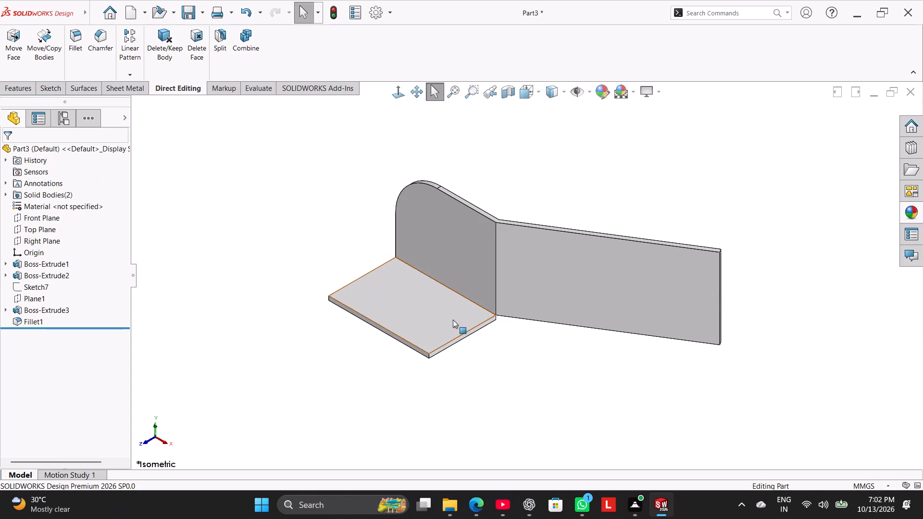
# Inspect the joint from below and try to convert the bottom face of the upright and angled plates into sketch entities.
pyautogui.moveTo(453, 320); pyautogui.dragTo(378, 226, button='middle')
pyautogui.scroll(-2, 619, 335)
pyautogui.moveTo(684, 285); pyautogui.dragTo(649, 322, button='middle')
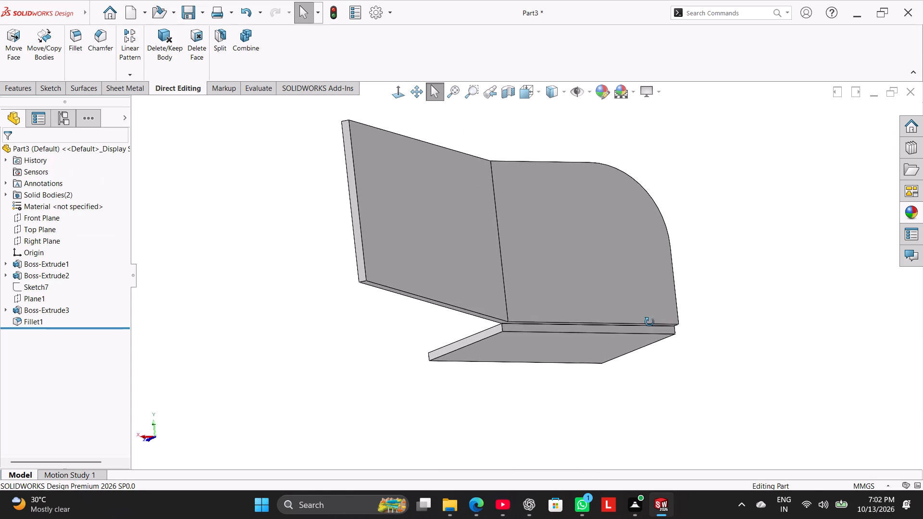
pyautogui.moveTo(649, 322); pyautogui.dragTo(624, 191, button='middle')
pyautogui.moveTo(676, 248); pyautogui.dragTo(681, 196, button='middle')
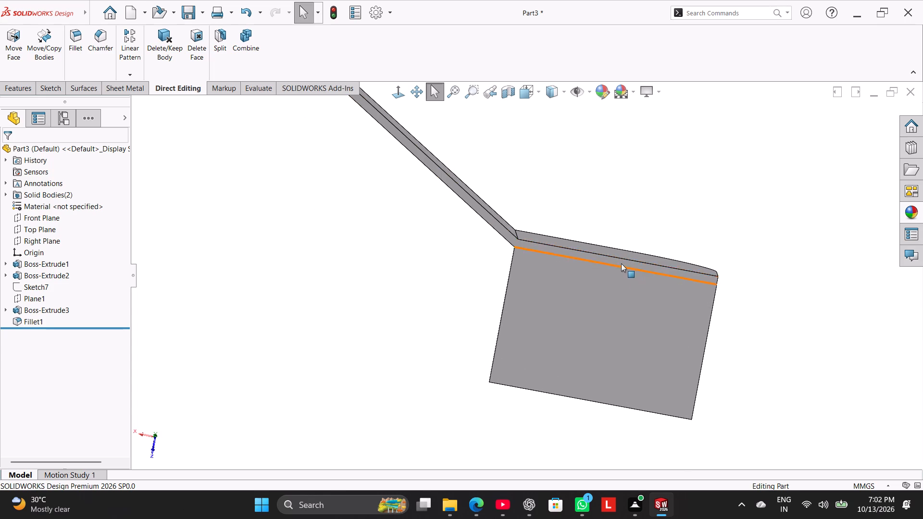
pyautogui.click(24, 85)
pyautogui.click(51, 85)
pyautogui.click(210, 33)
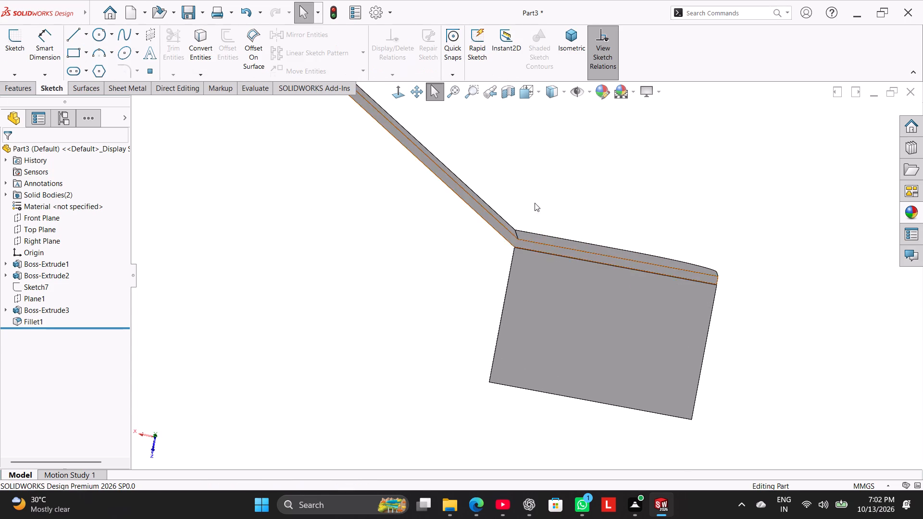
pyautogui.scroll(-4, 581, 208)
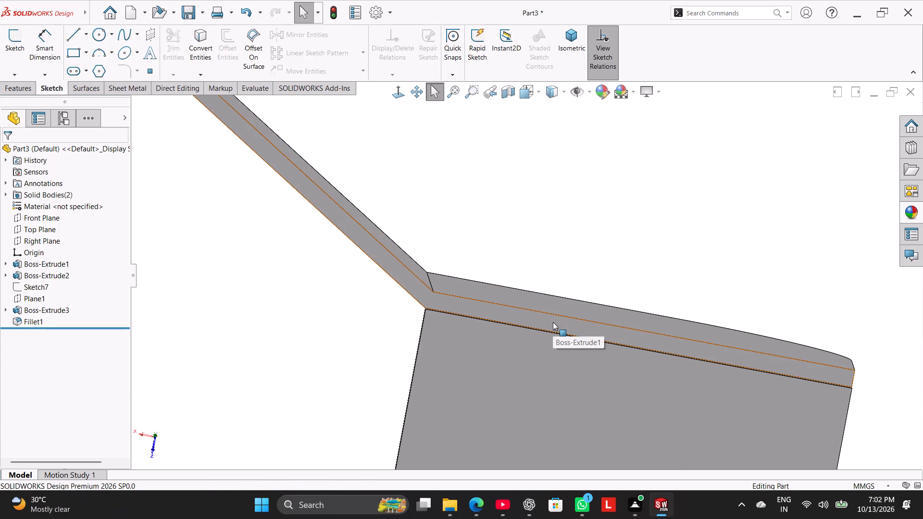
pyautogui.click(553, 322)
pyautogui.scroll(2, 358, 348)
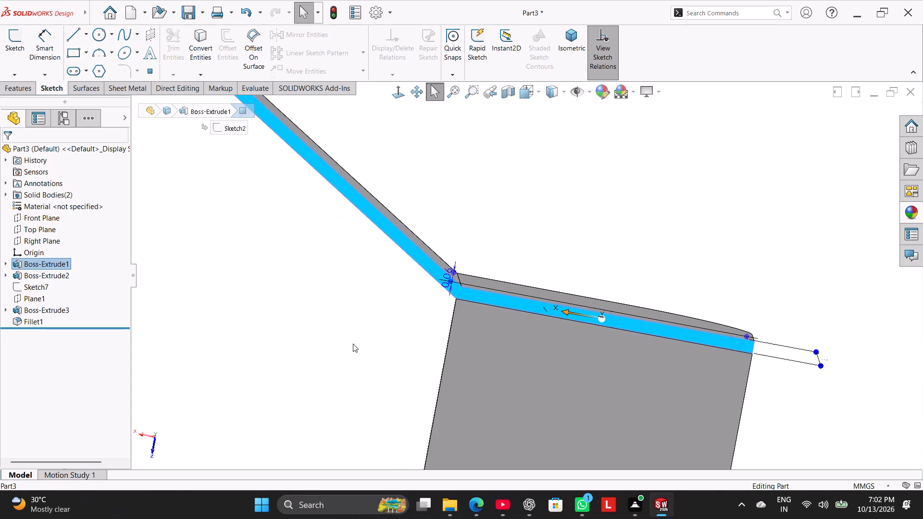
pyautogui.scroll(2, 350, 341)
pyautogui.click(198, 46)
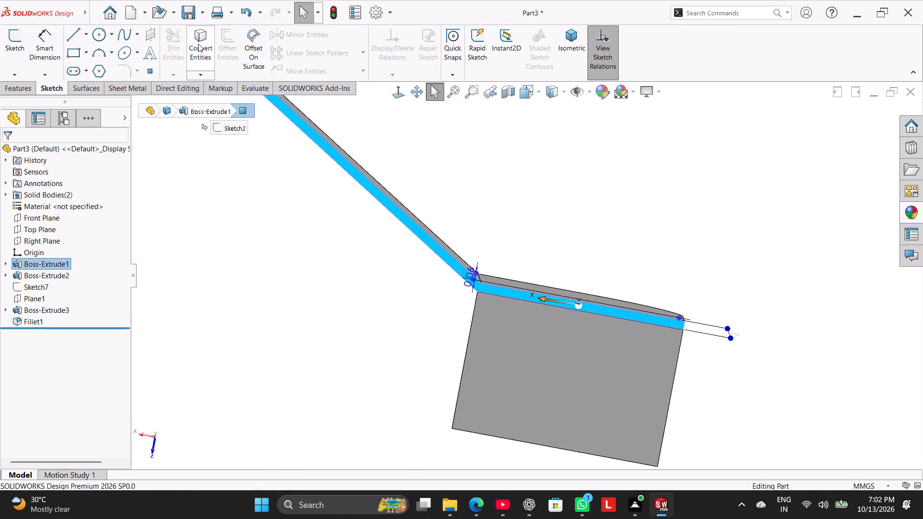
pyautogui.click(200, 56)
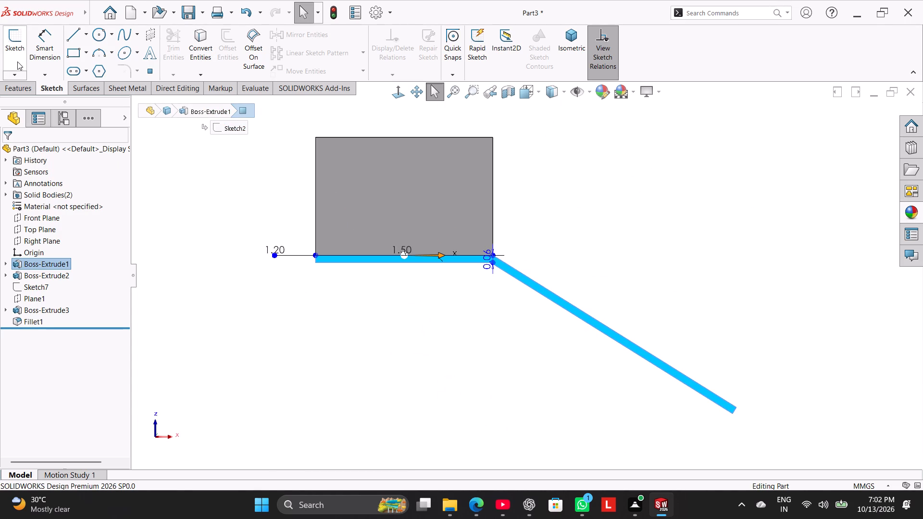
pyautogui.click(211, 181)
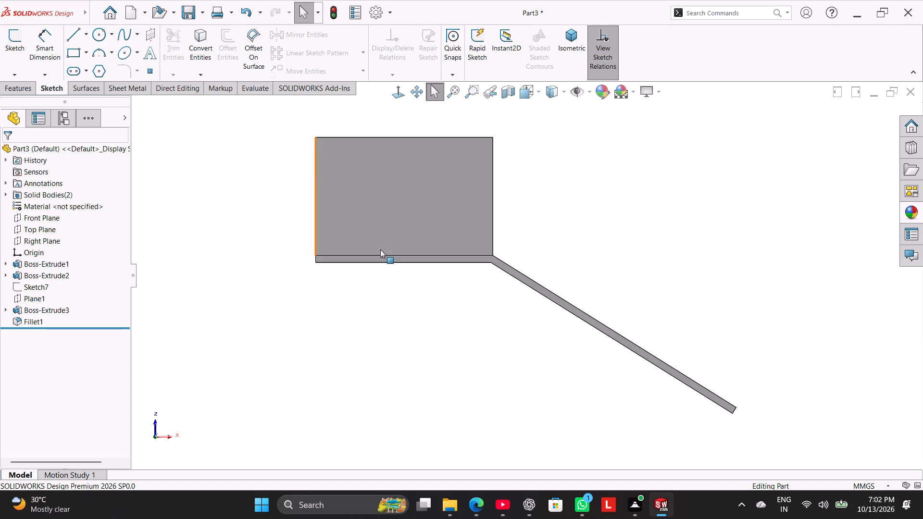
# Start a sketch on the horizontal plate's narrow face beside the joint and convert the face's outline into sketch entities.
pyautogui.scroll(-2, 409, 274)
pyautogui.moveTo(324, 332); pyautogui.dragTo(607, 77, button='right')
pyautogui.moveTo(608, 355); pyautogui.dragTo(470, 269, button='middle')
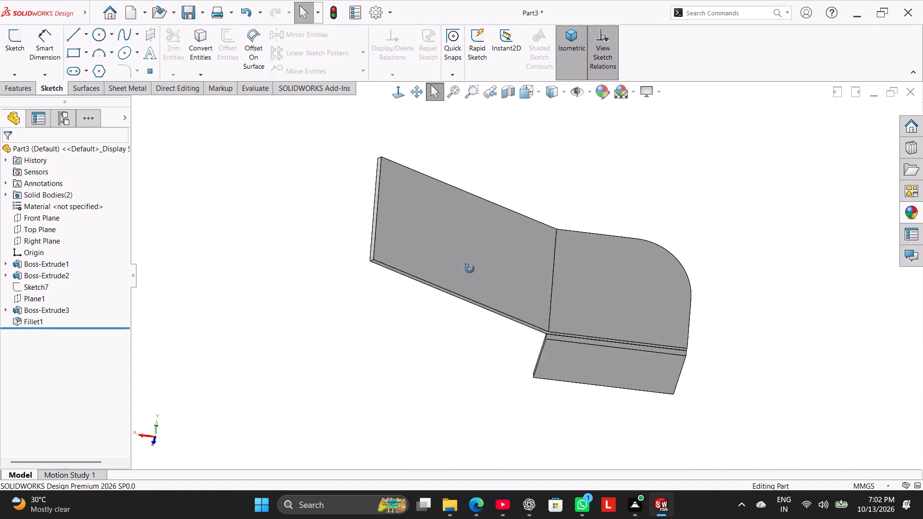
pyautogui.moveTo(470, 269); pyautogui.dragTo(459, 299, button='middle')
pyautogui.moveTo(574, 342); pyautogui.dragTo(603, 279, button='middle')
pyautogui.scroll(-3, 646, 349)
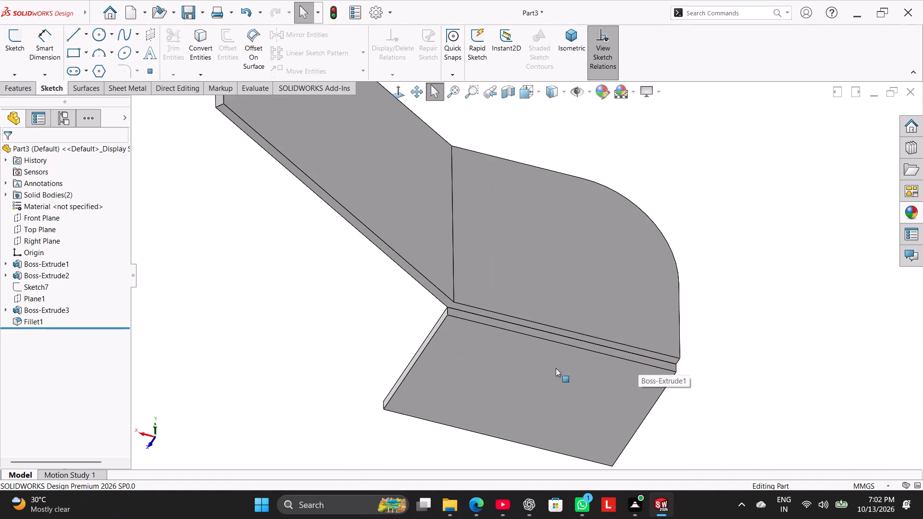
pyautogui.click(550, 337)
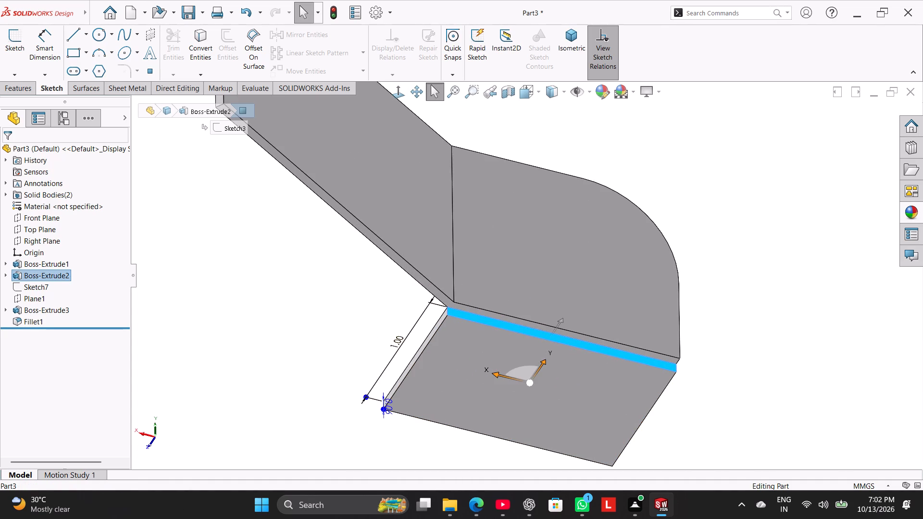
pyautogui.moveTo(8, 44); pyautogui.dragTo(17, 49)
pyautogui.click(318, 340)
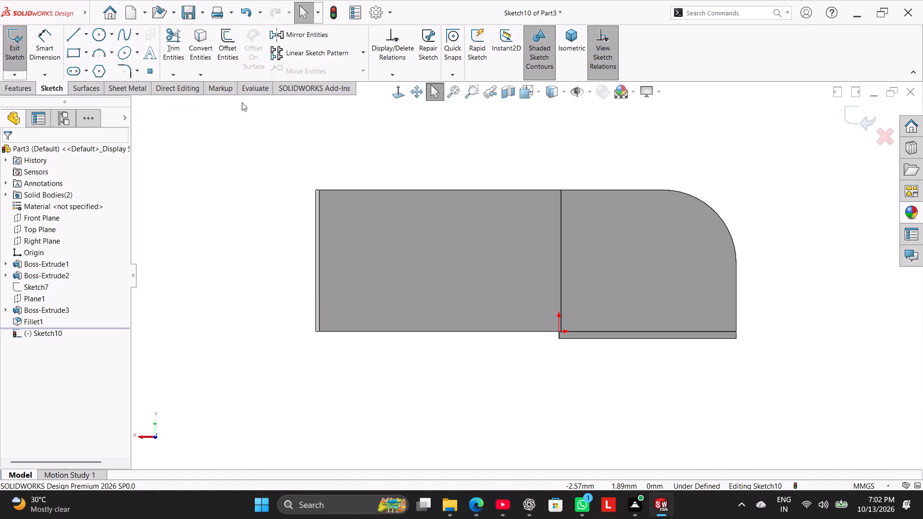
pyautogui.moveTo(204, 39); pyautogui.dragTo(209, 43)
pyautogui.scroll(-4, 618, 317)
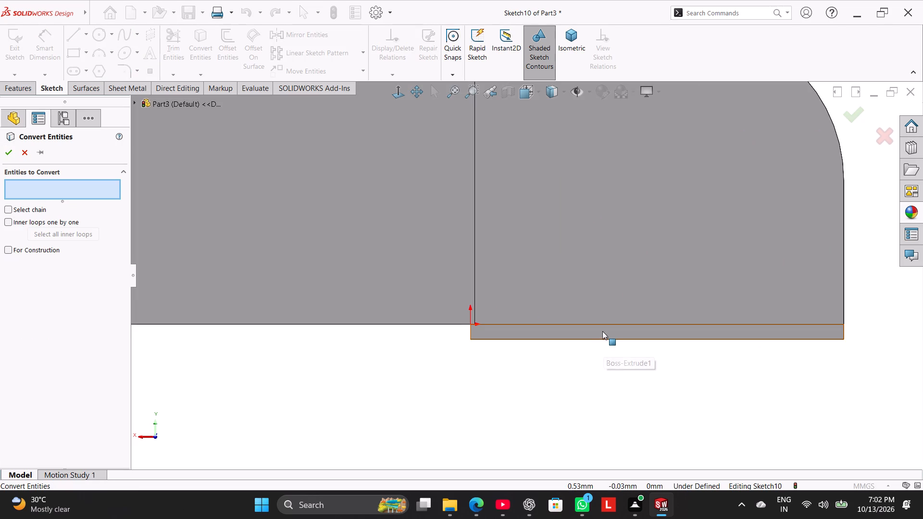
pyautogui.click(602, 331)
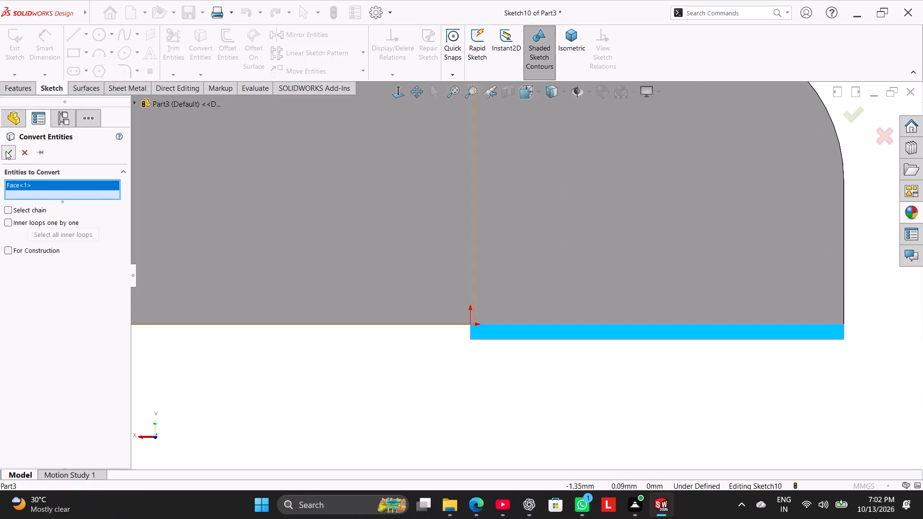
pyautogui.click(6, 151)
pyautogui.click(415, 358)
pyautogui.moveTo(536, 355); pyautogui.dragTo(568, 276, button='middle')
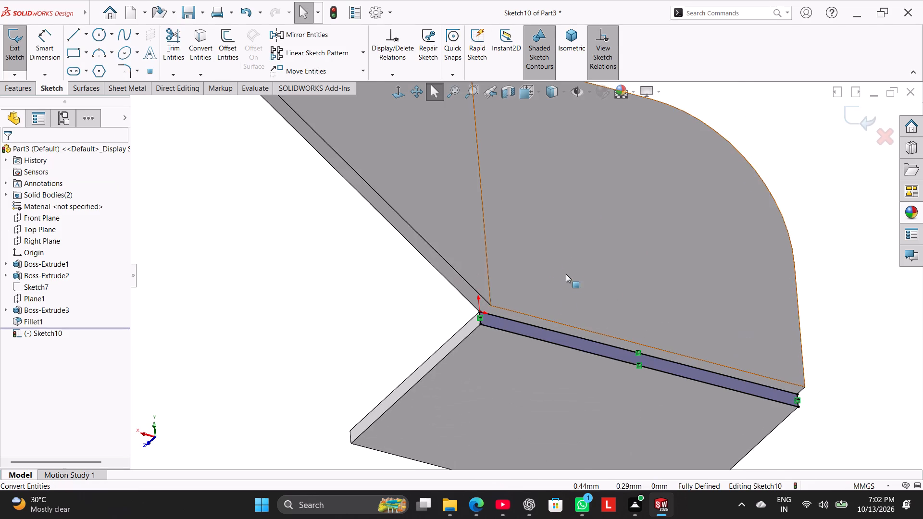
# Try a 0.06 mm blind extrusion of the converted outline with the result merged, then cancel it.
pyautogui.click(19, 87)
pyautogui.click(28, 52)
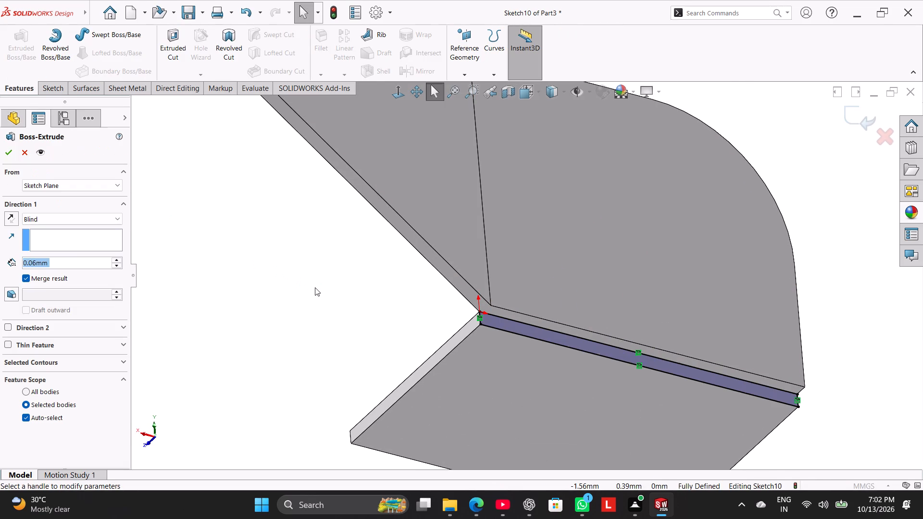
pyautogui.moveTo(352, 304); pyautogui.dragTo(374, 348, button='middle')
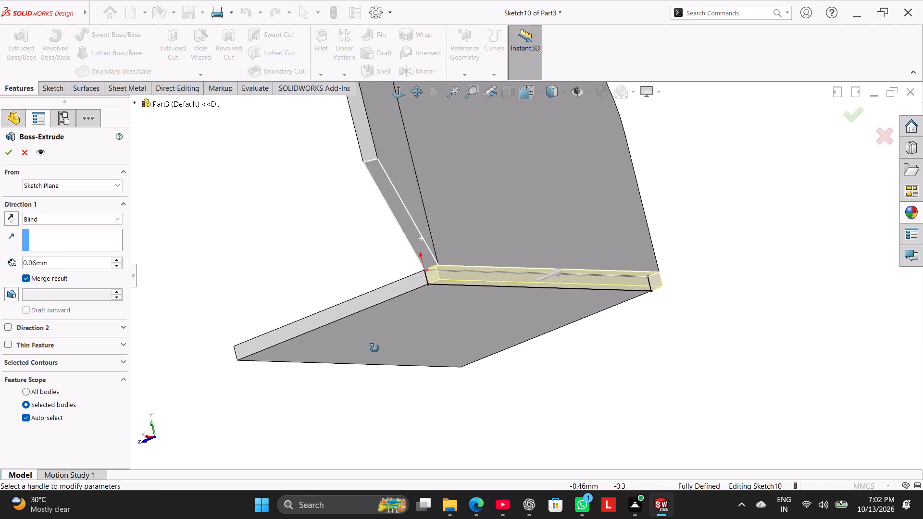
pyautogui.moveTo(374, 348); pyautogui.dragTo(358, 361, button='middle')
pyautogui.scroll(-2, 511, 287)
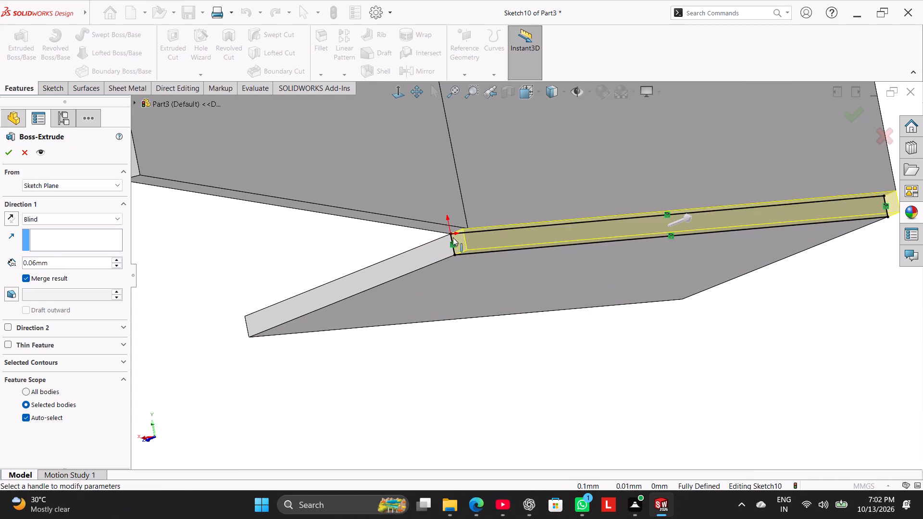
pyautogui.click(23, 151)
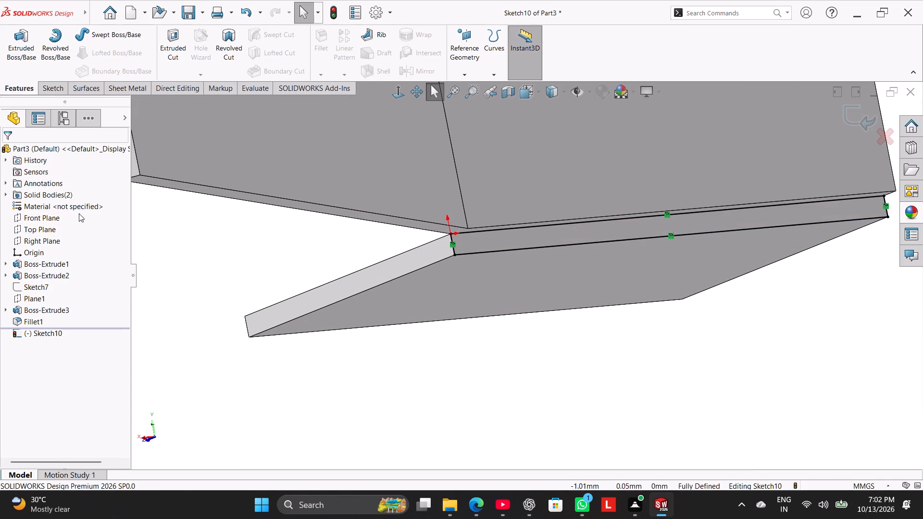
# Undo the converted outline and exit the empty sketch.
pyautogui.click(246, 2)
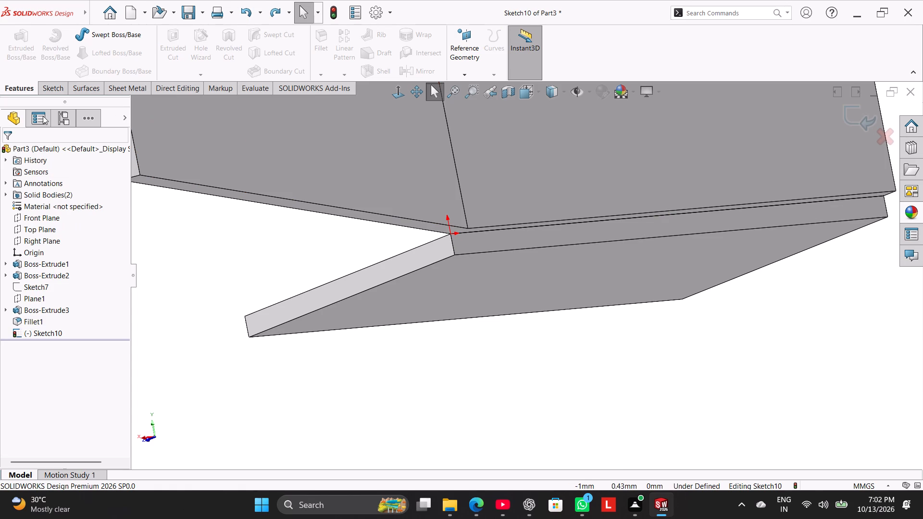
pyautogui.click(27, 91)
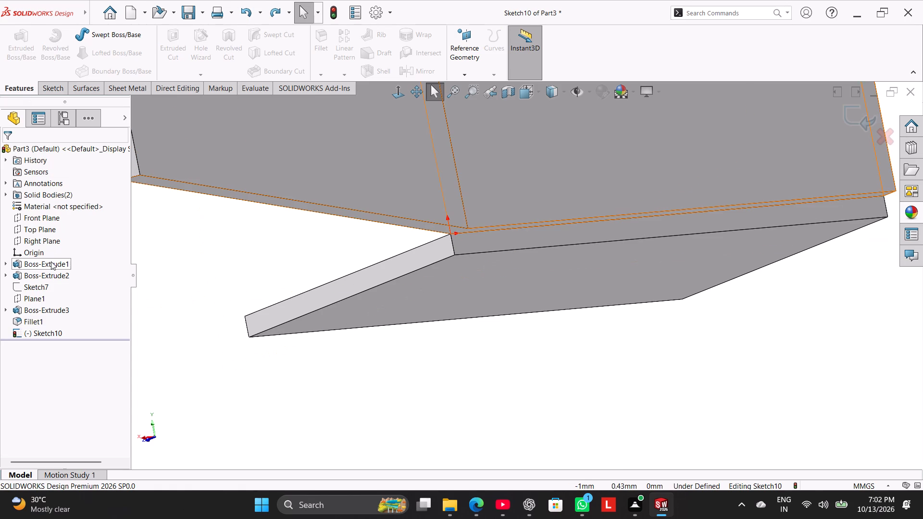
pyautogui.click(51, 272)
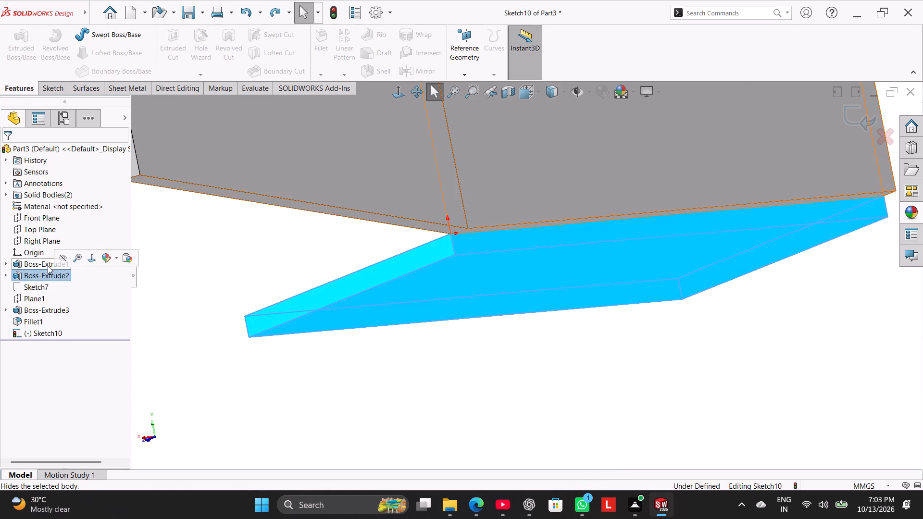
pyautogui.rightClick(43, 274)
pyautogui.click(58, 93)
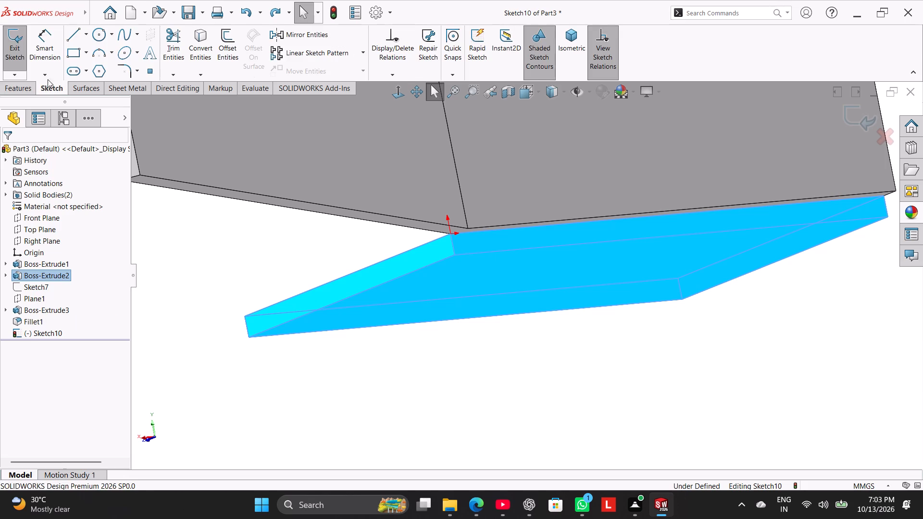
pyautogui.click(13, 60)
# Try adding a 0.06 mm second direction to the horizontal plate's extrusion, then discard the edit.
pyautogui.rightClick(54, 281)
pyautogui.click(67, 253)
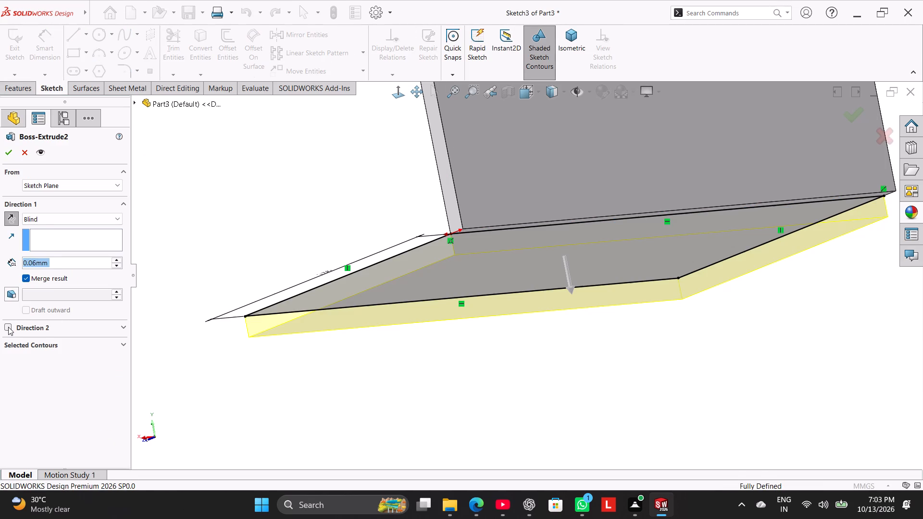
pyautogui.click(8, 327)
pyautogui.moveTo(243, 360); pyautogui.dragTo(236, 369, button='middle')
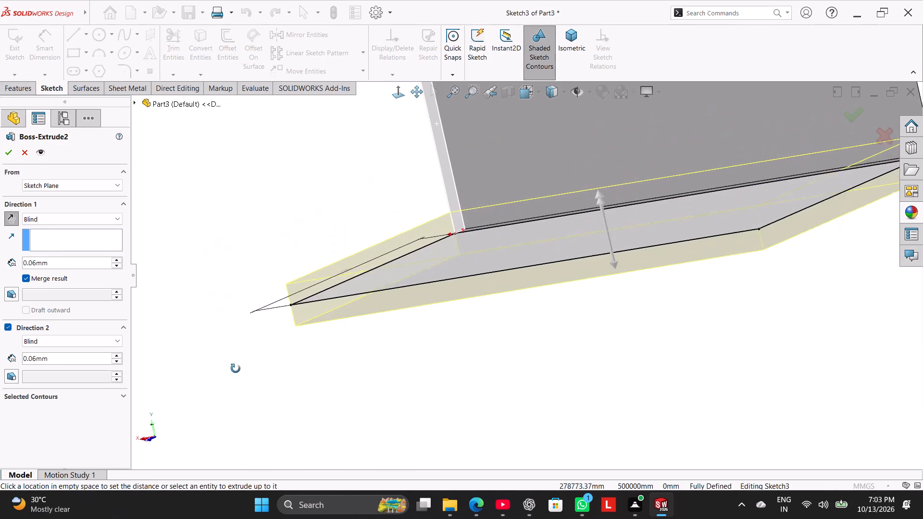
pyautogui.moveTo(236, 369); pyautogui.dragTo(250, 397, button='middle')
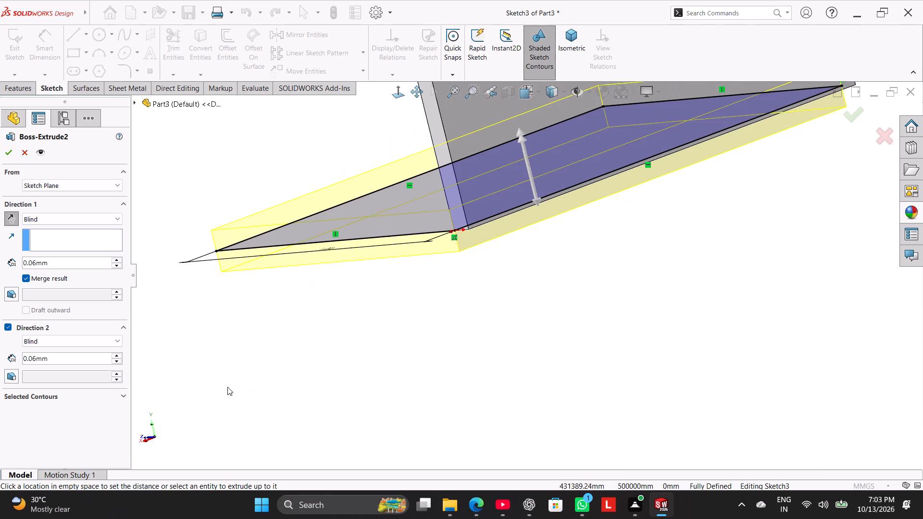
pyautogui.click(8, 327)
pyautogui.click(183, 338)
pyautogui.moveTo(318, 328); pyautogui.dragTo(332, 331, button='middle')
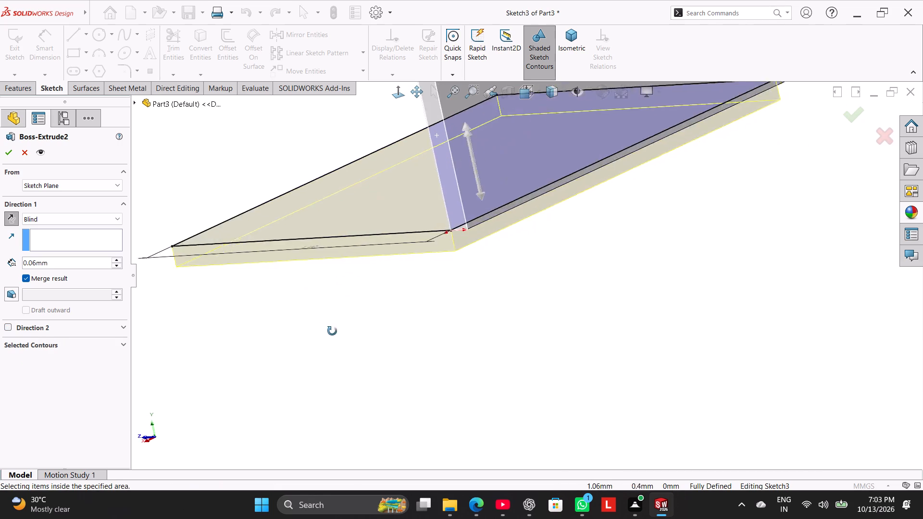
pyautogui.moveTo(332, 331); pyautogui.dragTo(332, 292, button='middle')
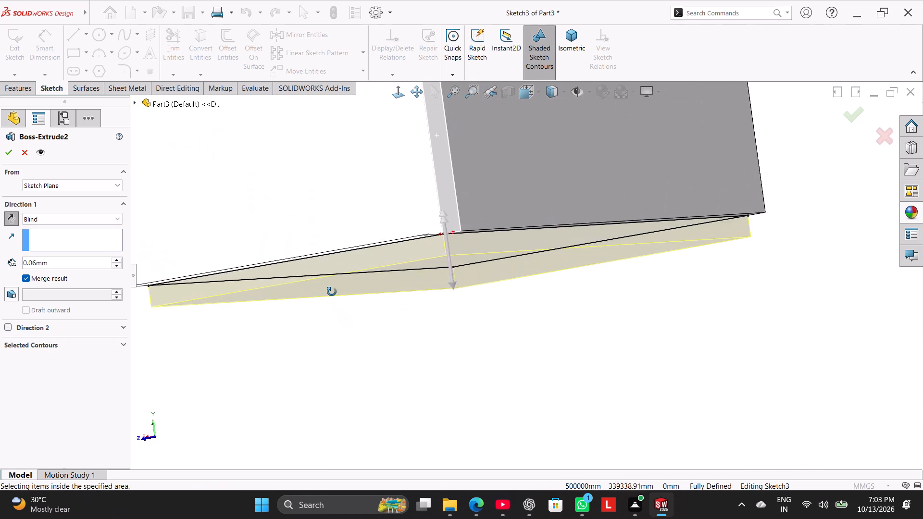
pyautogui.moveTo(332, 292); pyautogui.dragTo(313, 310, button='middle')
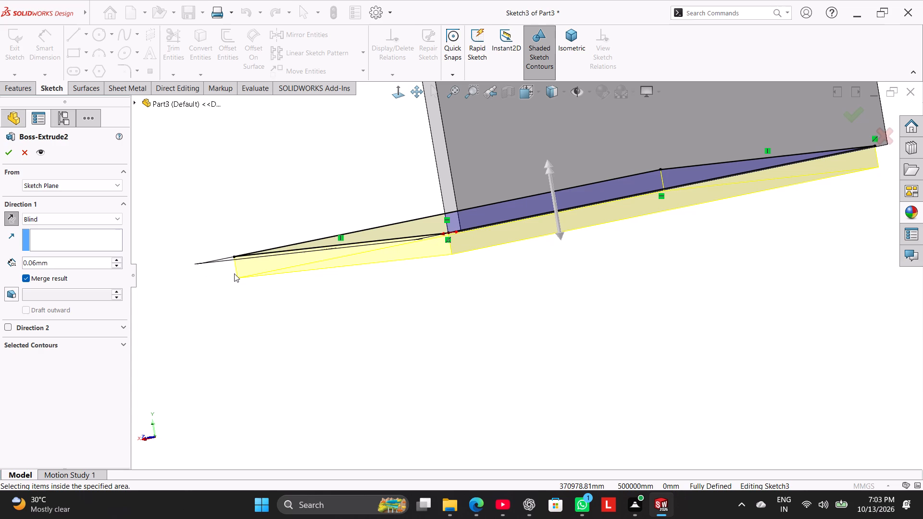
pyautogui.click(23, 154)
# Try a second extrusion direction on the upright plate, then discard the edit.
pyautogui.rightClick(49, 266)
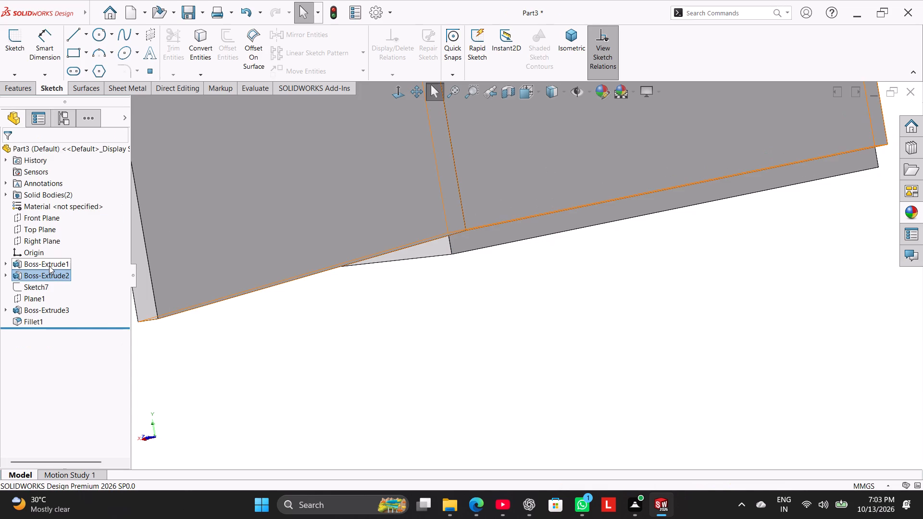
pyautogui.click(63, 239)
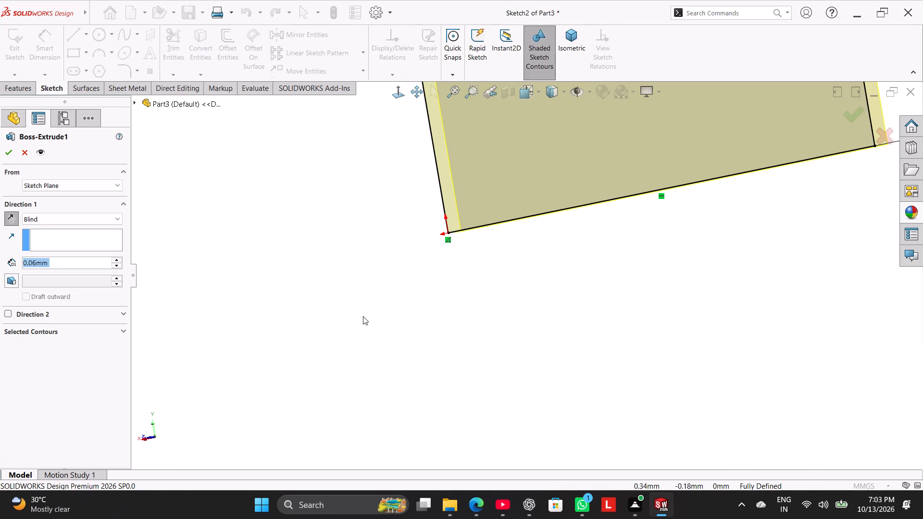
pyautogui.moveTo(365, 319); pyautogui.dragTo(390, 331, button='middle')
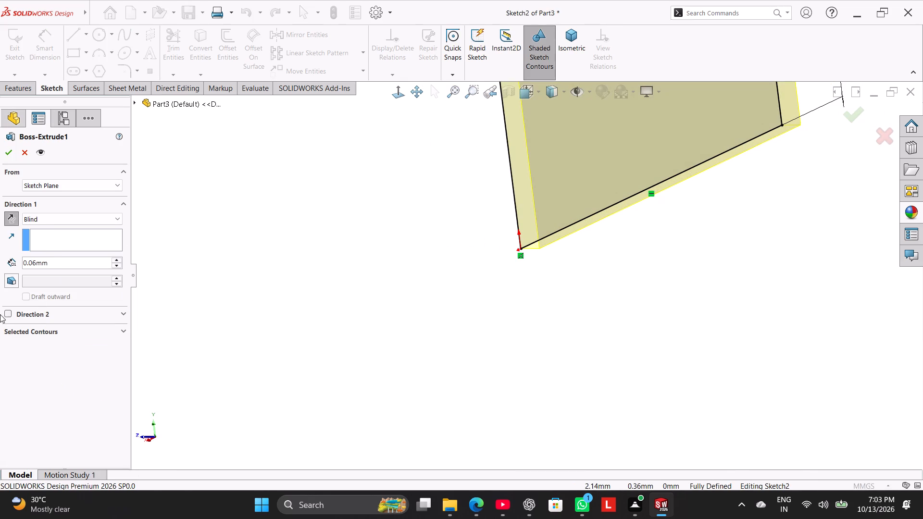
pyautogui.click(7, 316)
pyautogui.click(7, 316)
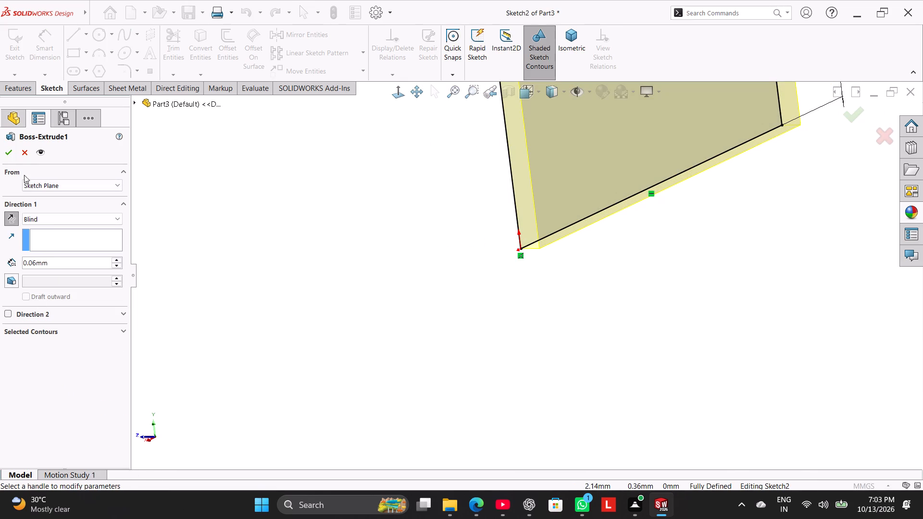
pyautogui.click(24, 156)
# Examine the joint between the horizontal, upright and angled plates from several sides and from below.
pyautogui.click(386, 244)
pyautogui.click(441, 311)
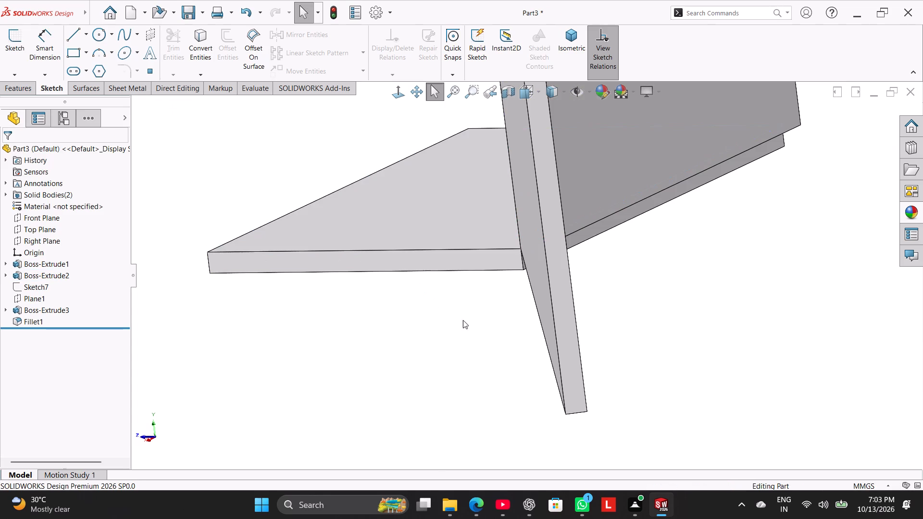
pyautogui.moveTo(473, 323); pyautogui.dragTo(462, 309, button='middle')
pyautogui.click(433, 348)
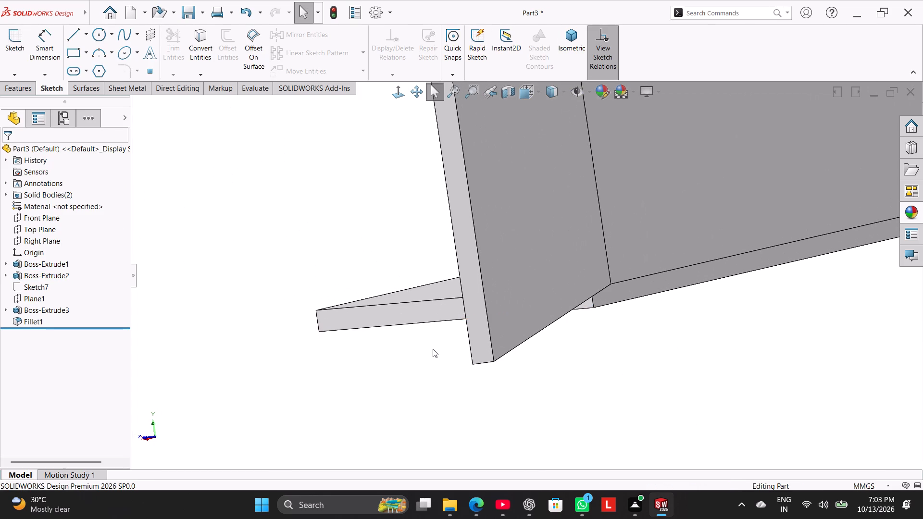
pyautogui.moveTo(437, 354); pyautogui.dragTo(453, 365, button='middle')
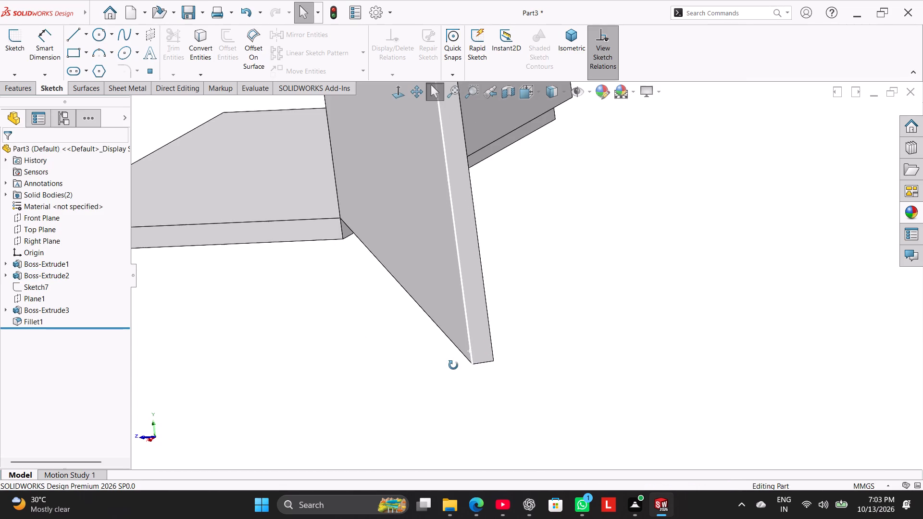
pyautogui.moveTo(453, 365); pyautogui.dragTo(445, 364, button='middle')
pyautogui.click(430, 358)
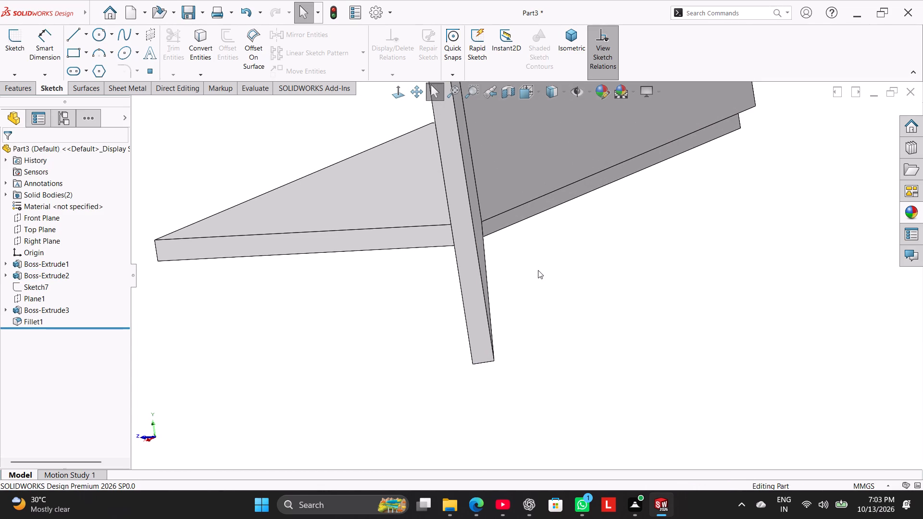
pyautogui.moveTo(392, 311); pyautogui.dragTo(399, 319, button='middle')
pyautogui.scroll(3, 394, 314)
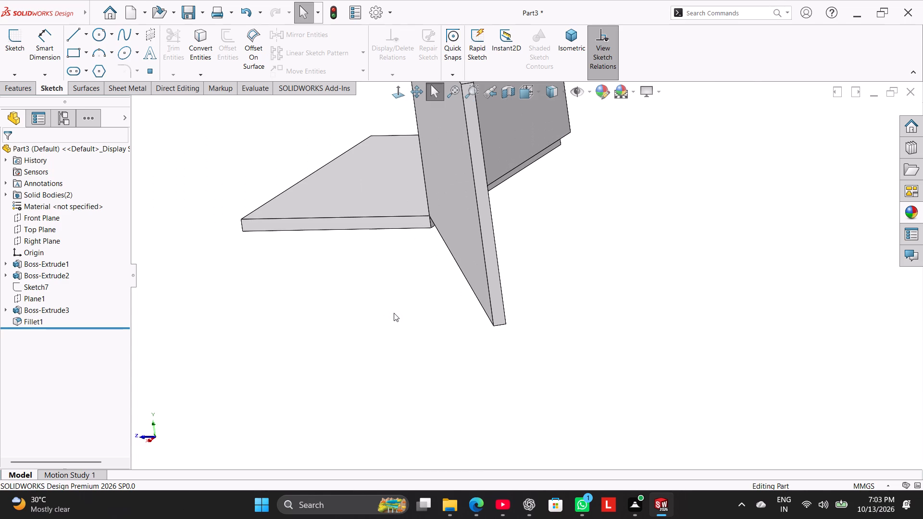
pyautogui.moveTo(374, 305); pyautogui.dragTo(407, 267, button='middle')
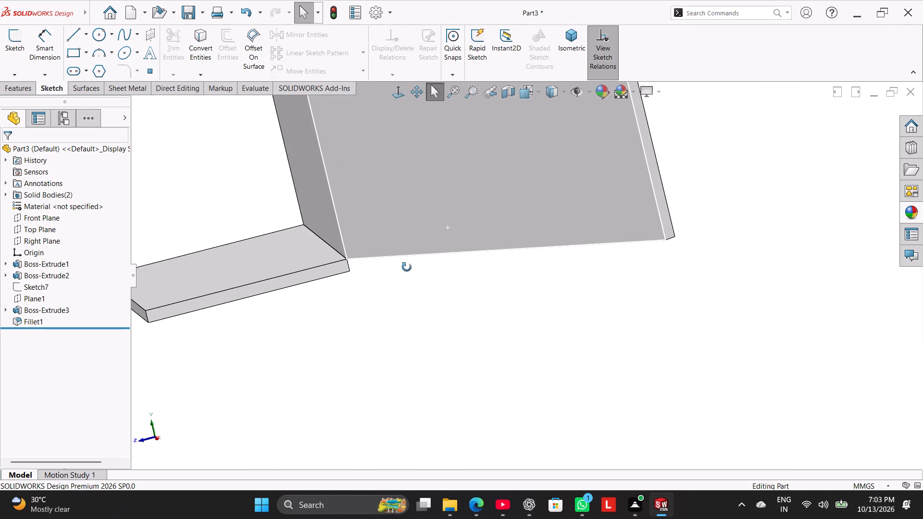
pyautogui.moveTo(407, 267); pyautogui.dragTo(404, 263, button='middle')
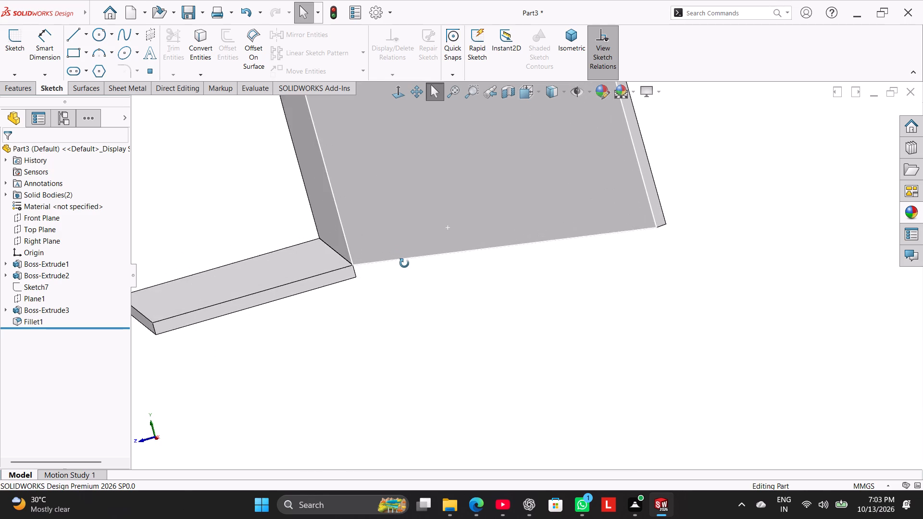
pyautogui.moveTo(404, 263); pyautogui.dragTo(396, 268, button='middle')
pyautogui.moveTo(383, 310); pyautogui.dragTo(365, 292, button='middle')
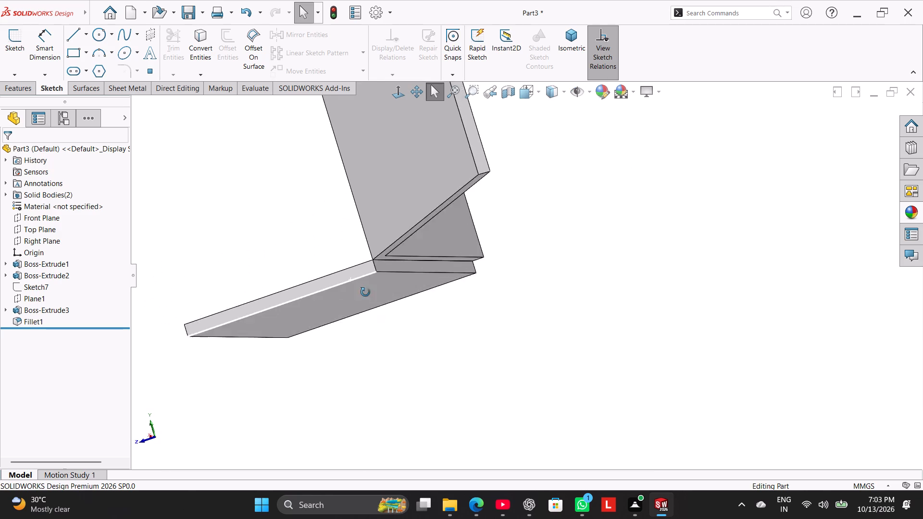
pyautogui.moveTo(365, 292); pyautogui.dragTo(385, 299, button='middle')
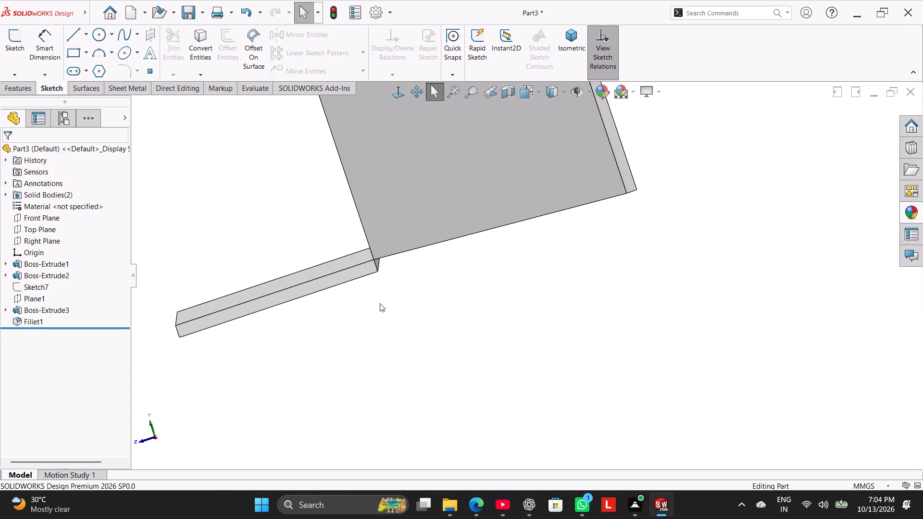
pyautogui.moveTo(294, 213); pyautogui.dragTo(315, 228, button='middle')
pyautogui.scroll(2, 288, 213)
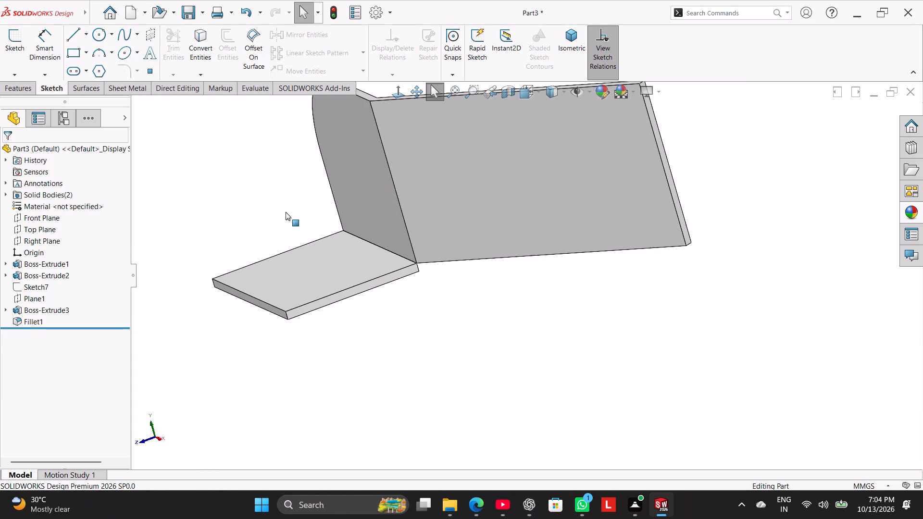
# Edit the upright plate's sketch, delete the relation tying its corner to the origin, and move the rectangle's bottom edge slightly below the origin.
pyautogui.click(46, 264)
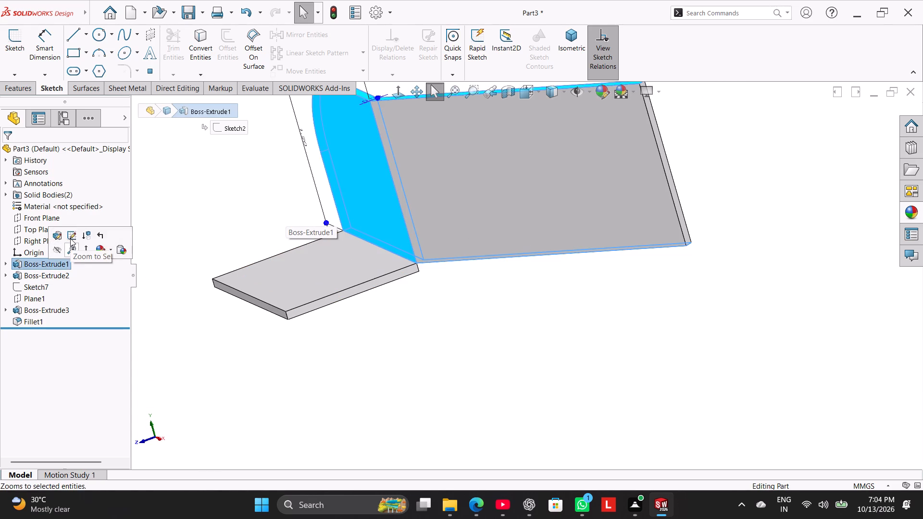
pyautogui.click(70, 238)
pyautogui.scroll(2, 280, 343)
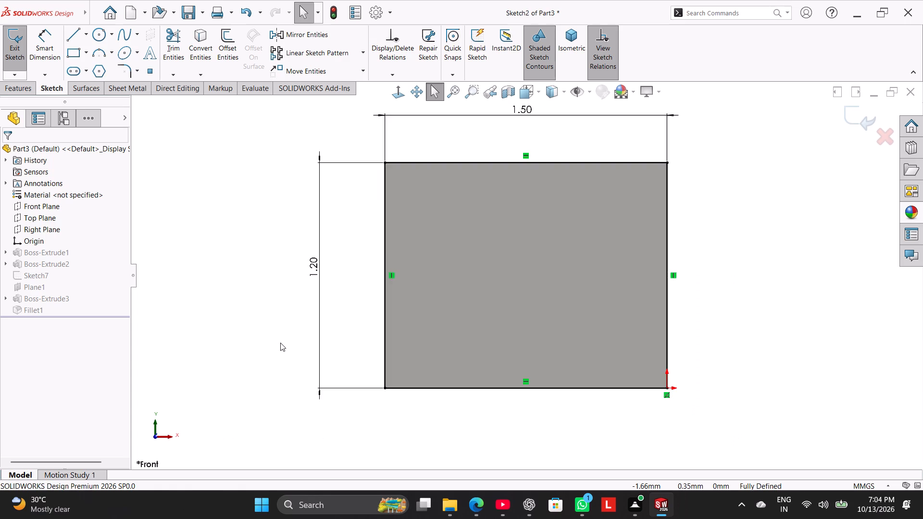
pyautogui.scroll(1, 280, 343)
pyautogui.click(431, 412)
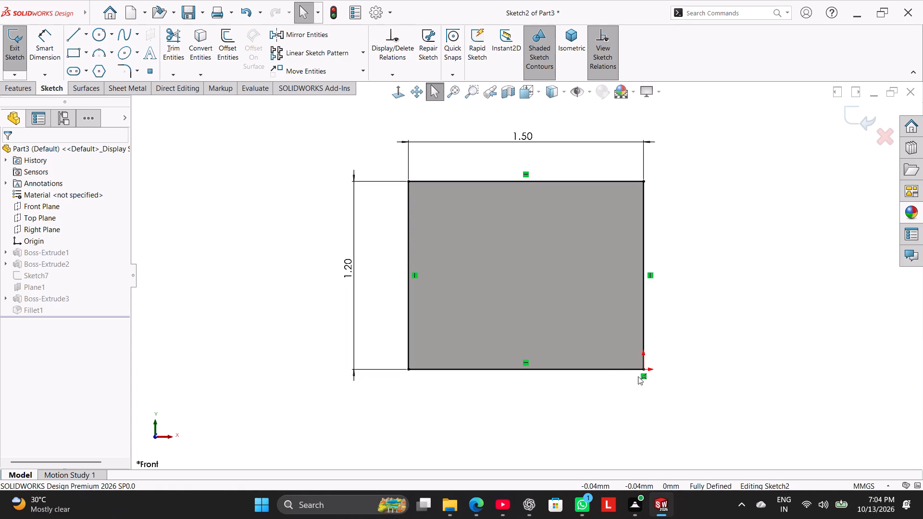
pyautogui.rightClick(644, 378)
pyautogui.click(678, 483)
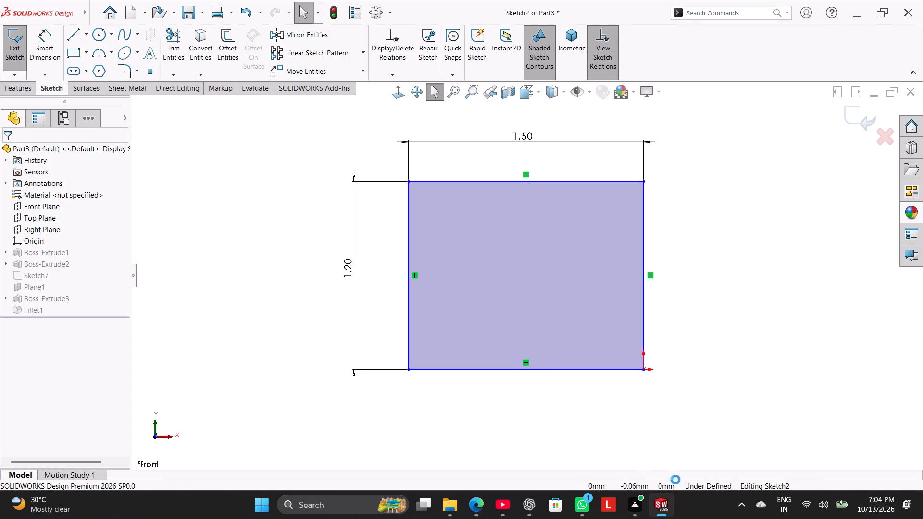
pyautogui.moveTo(596, 369); pyautogui.dragTo(599, 381)
# Dimension the rectangle's bottom edge 0.06 mm below the origin.
pyautogui.click(36, 55)
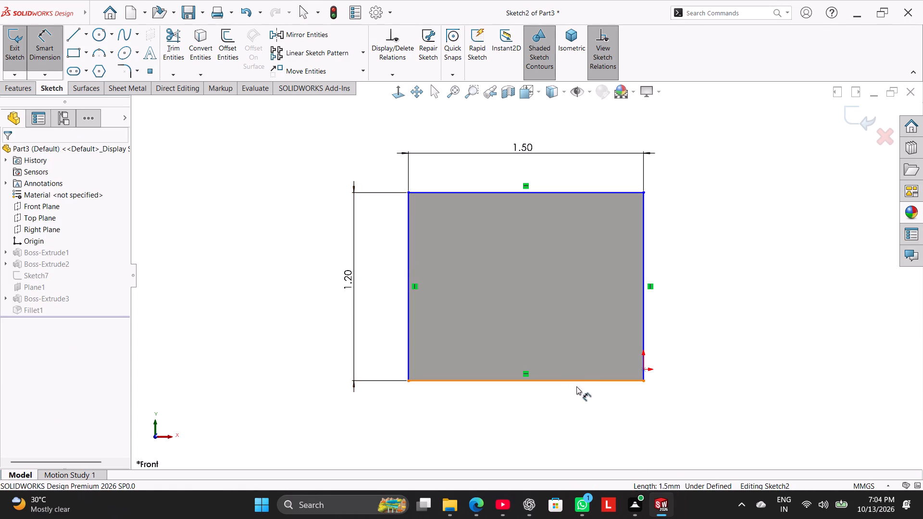
pyautogui.click(644, 368)
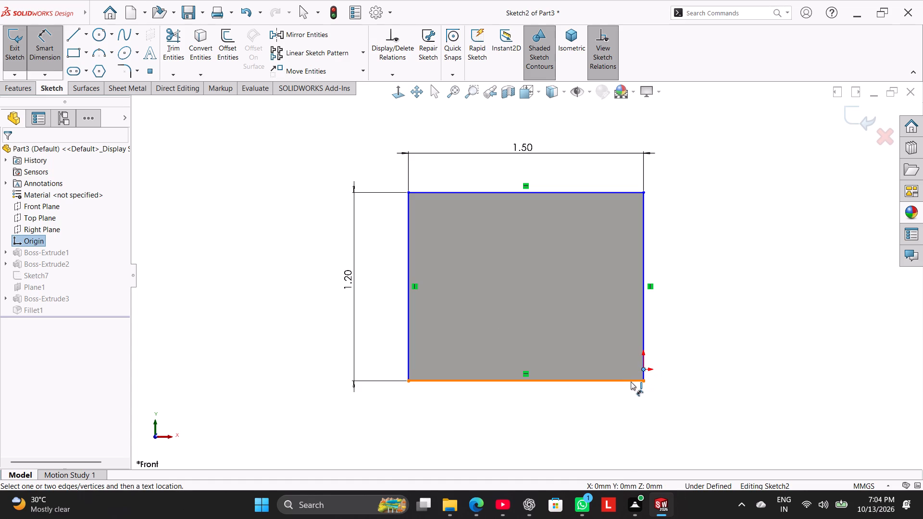
pyautogui.click(631, 382)
pyautogui.click(681, 371)
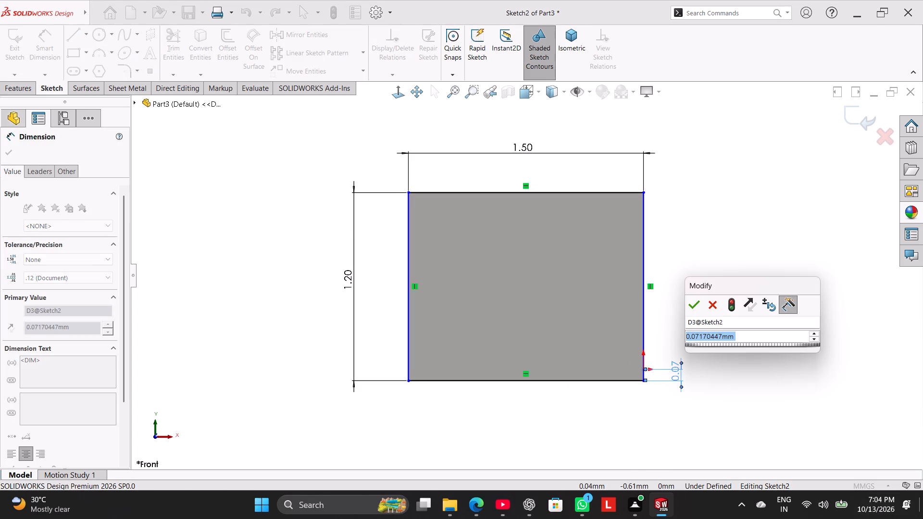
pyautogui.write('0.')
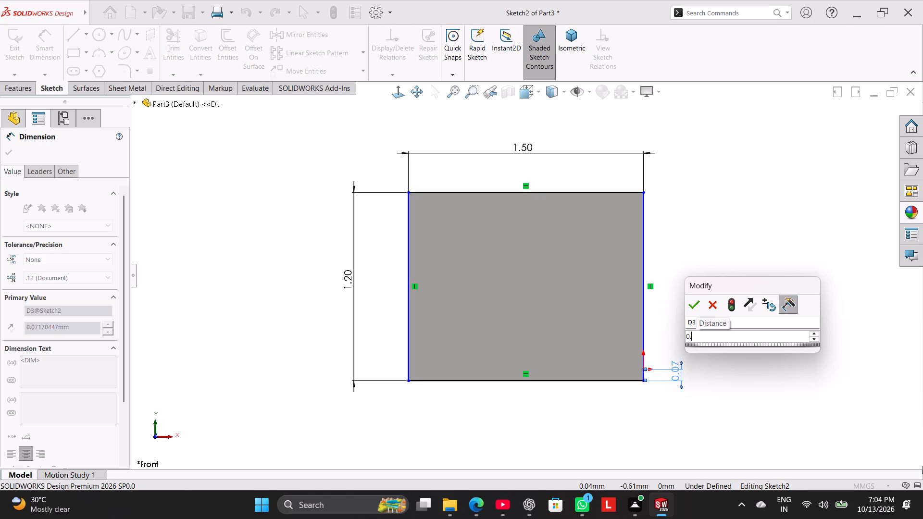
pyautogui.press('0')
pyautogui.press('6')
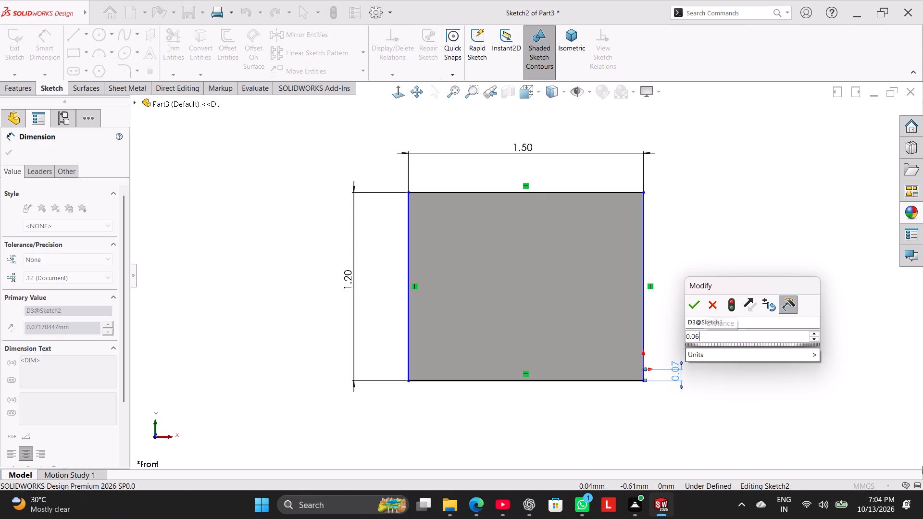
pyautogui.press('Return')
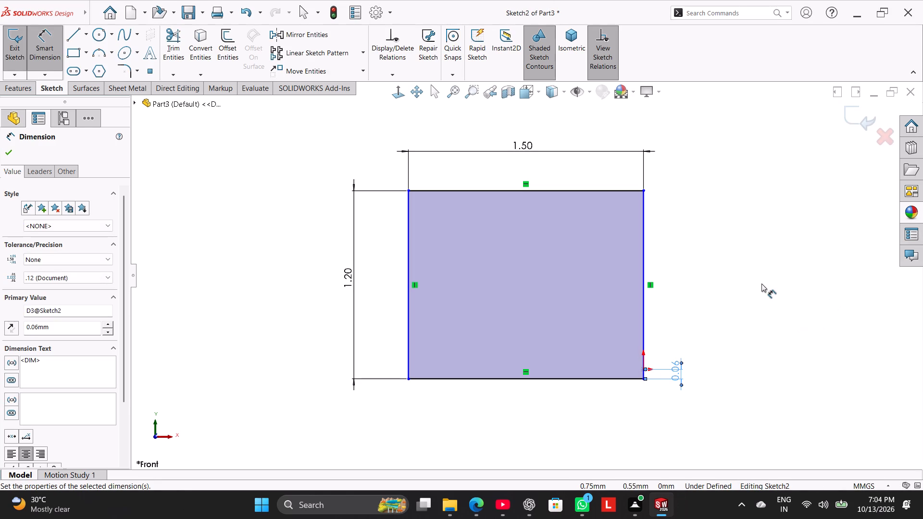
pyautogui.click(761, 284)
pyautogui.rightClick(766, 288)
pyautogui.click(797, 319)
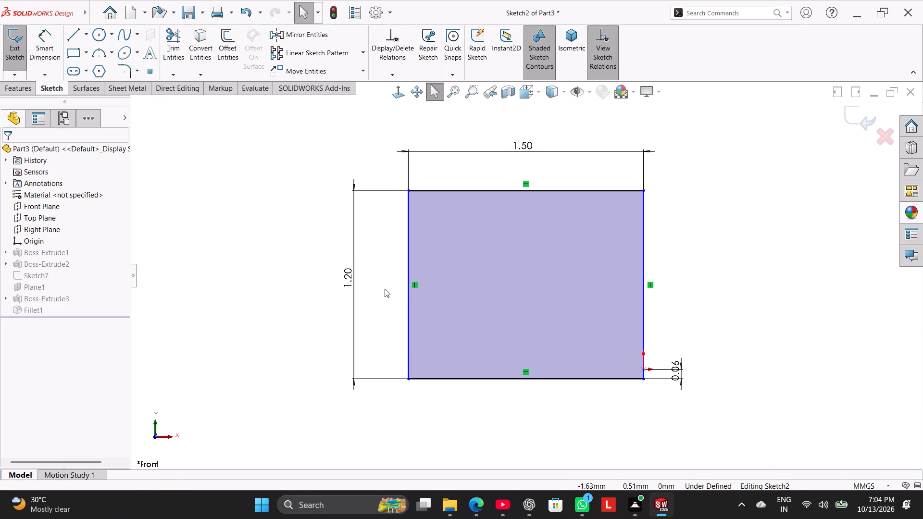
# Replace the rectangle's 1.20 mm height dimension with a 1.12 mm dimension from the origin to the top edge.
pyautogui.rightClick(355, 270)
pyautogui.click(415, 377)
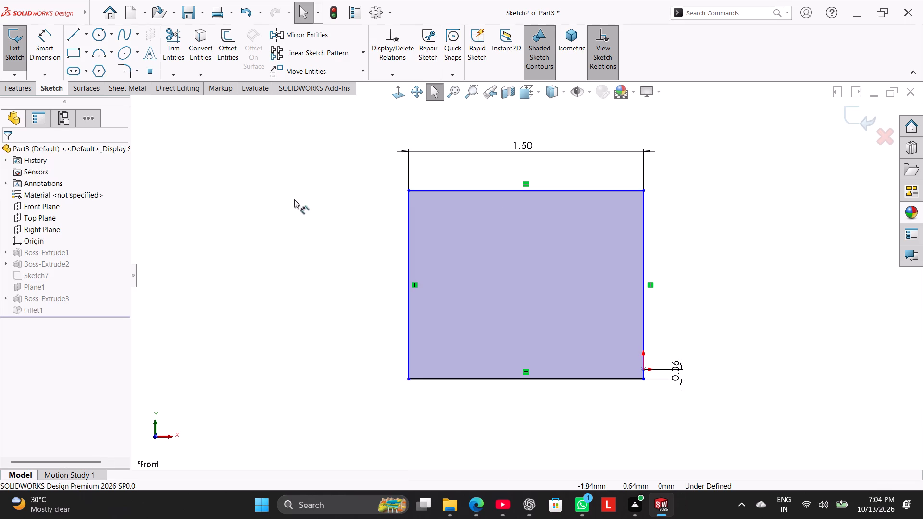
pyautogui.moveTo(44, 46); pyautogui.dragTo(46, 51)
pyautogui.click(643, 369)
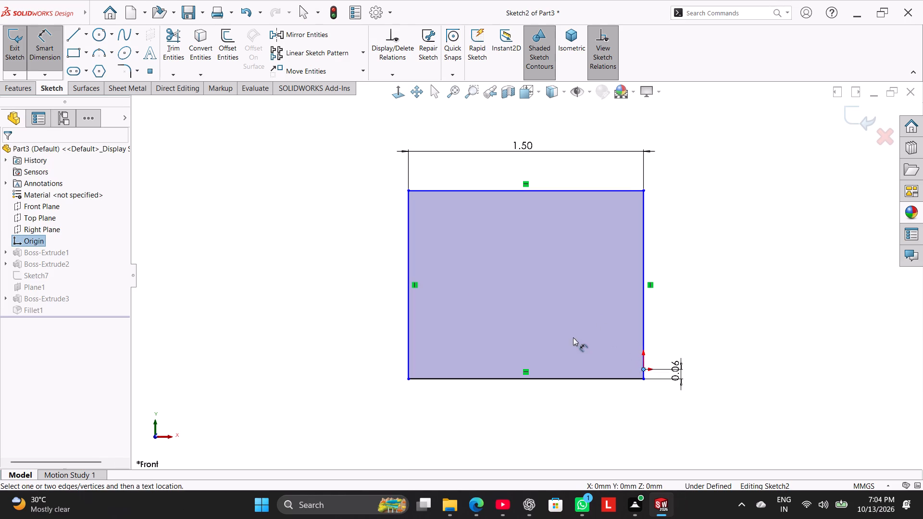
pyautogui.click(425, 192)
pyautogui.click(353, 301)
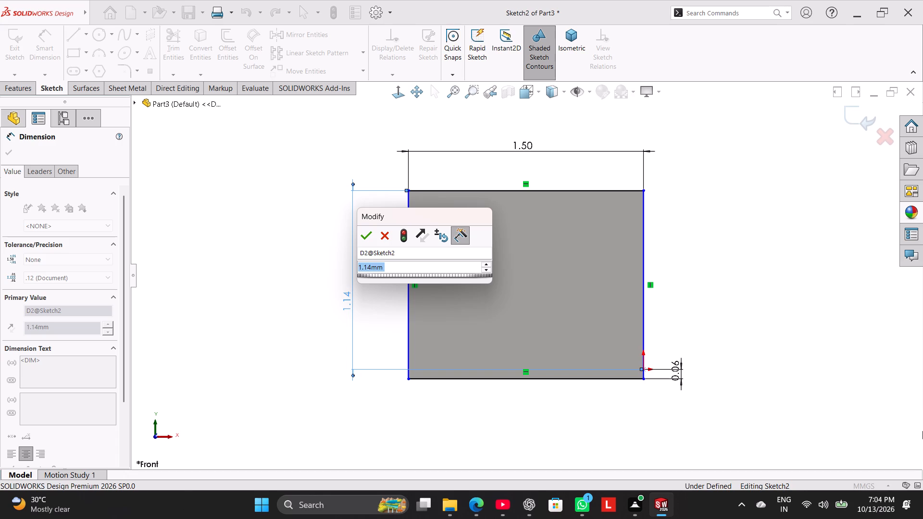
pyautogui.write('1.12')
pyautogui.press('Return')
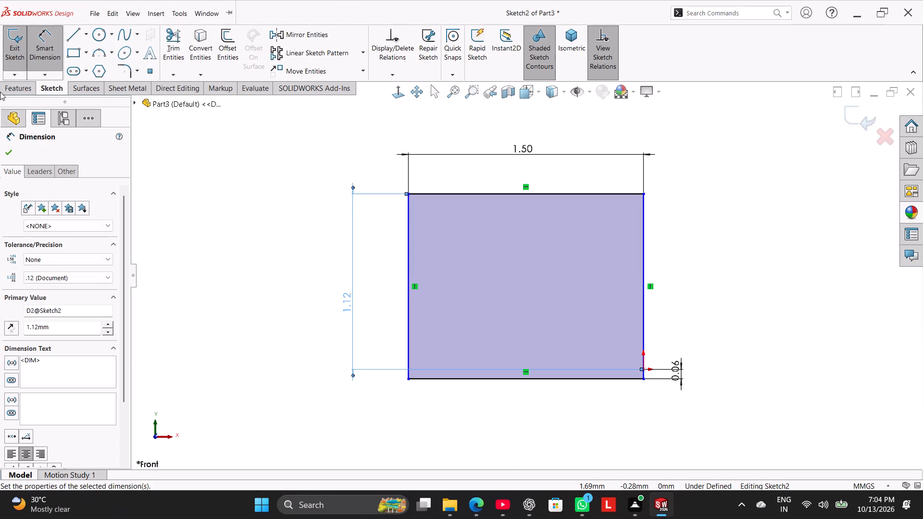
pyautogui.rightClick(724, 171)
pyautogui.click(748, 202)
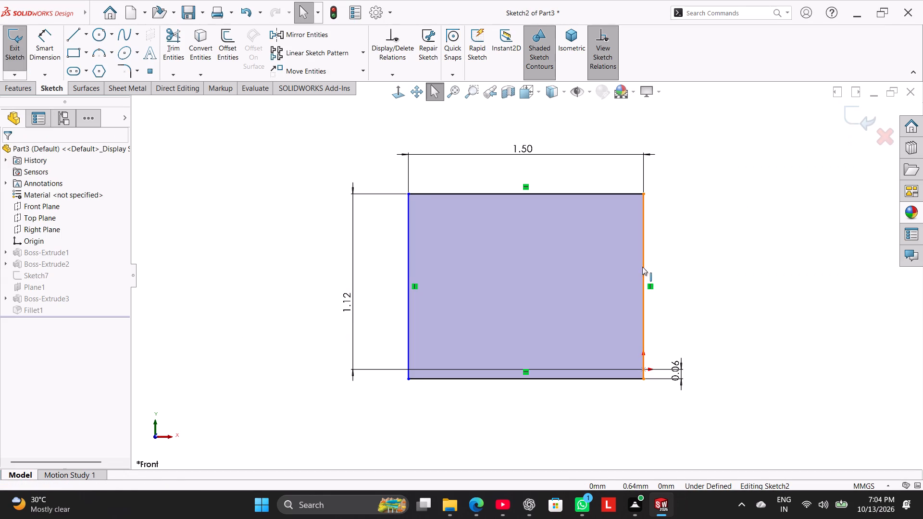
# Make the rectangle's vertical edge nearest the origin coincident with the origin, then exit the sketch.
pyautogui.moveTo(642, 267); pyautogui.dragTo(609, 267)
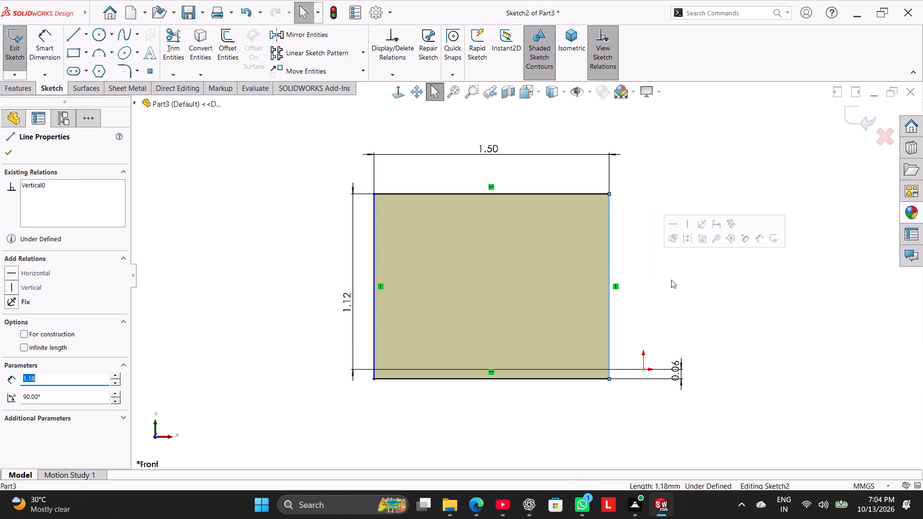
pyautogui.click(673, 275)
pyautogui.keyDown('ctrl'); pyautogui.click(645, 368); pyautogui.keyUp('ctrl')
pyautogui.keyDown('ctrl'); pyautogui.click(610, 341); pyautogui.keyUp('ctrl')
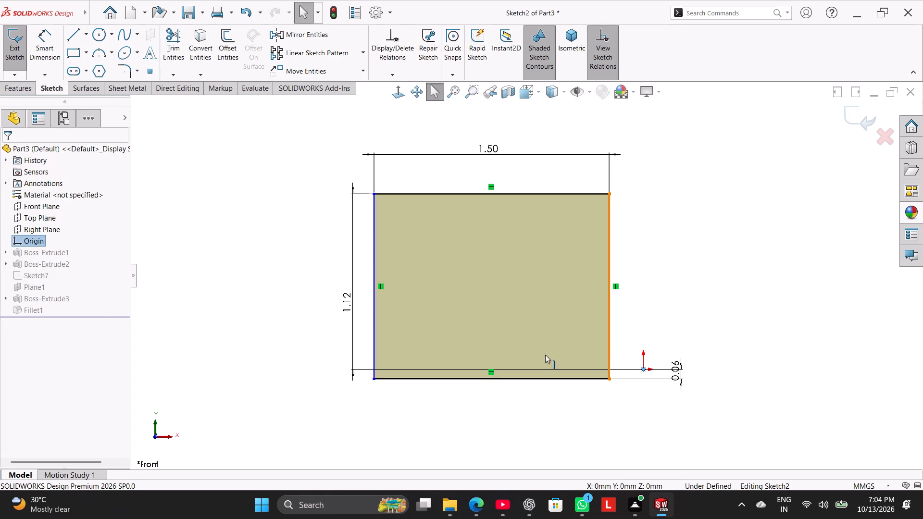
pyautogui.click(43, 334)
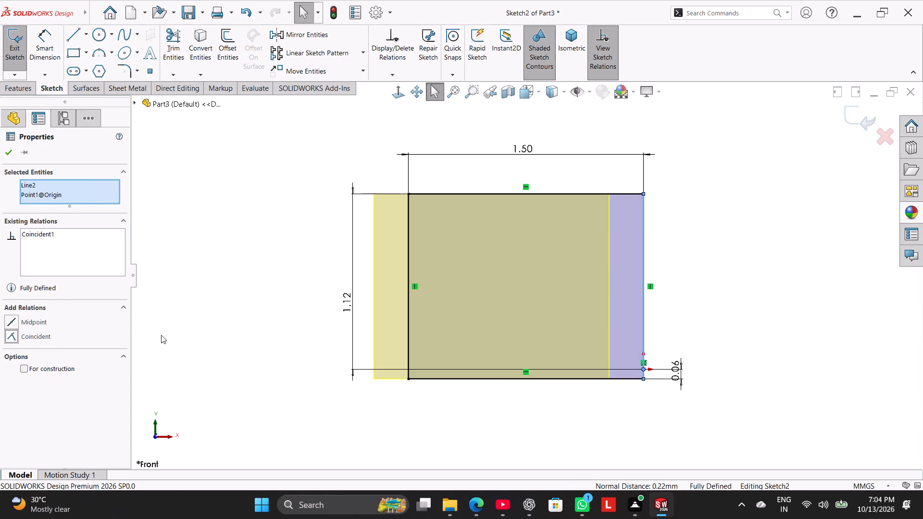
pyautogui.click(200, 309)
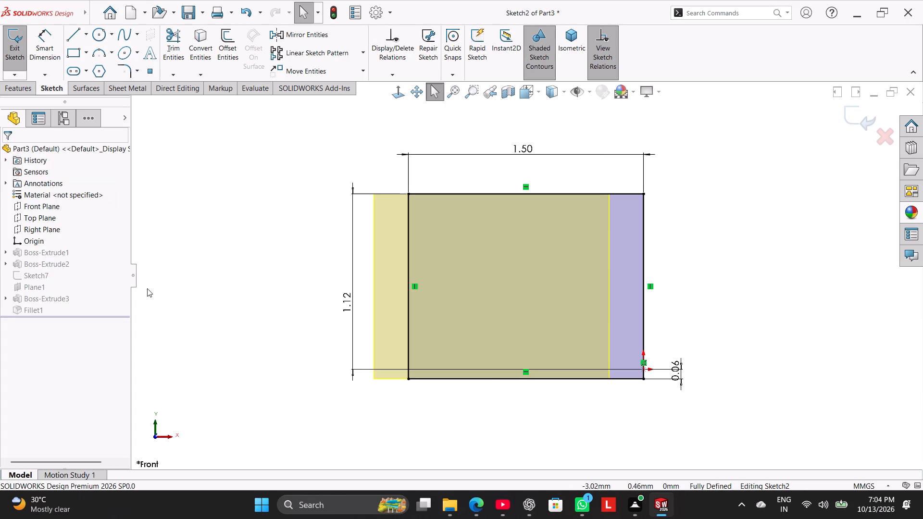
pyautogui.click(8, 51)
# Examine the joint between the horizontal, upright and angled plates from below and from the side.
pyautogui.moveTo(233, 278); pyautogui.dragTo(353, 202, button='right')
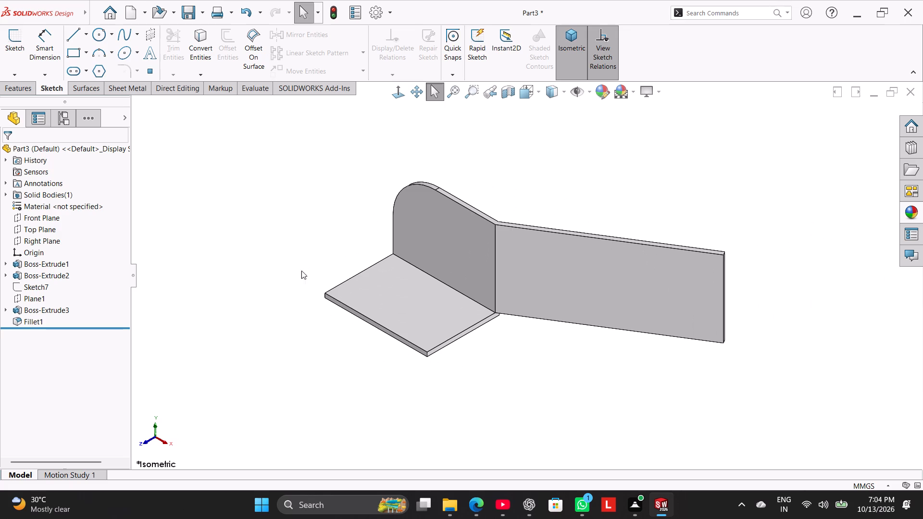
pyautogui.moveTo(548, 345); pyautogui.dragTo(468, 234, button='middle')
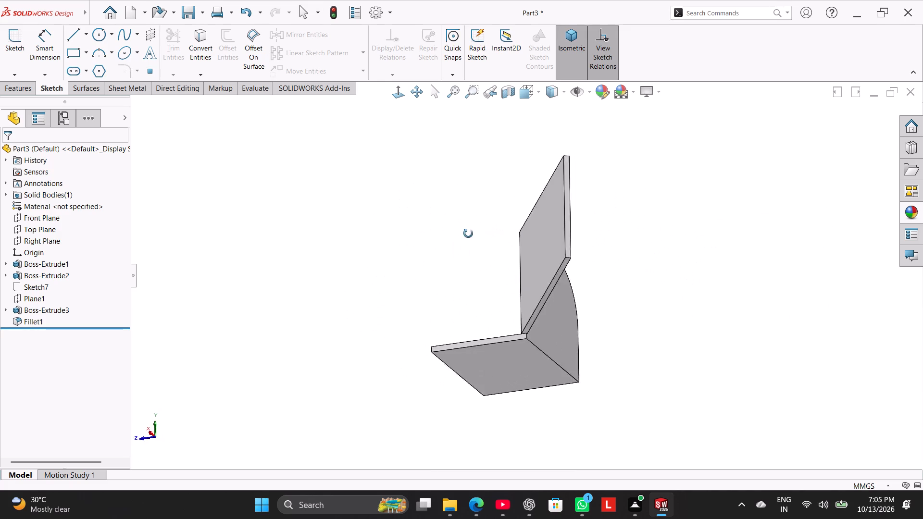
pyautogui.moveTo(468, 234); pyautogui.dragTo(513, 297, button='middle')
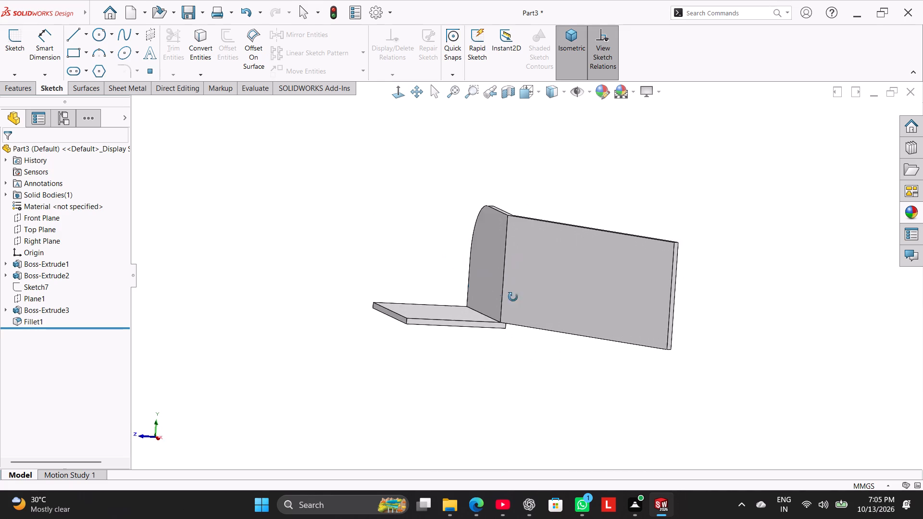
pyautogui.moveTo(513, 297); pyautogui.dragTo(539, 357, button='middle')
pyautogui.scroll(-3, 521, 362)
pyautogui.moveTo(423, 376); pyautogui.dragTo(531, 310, button='right')
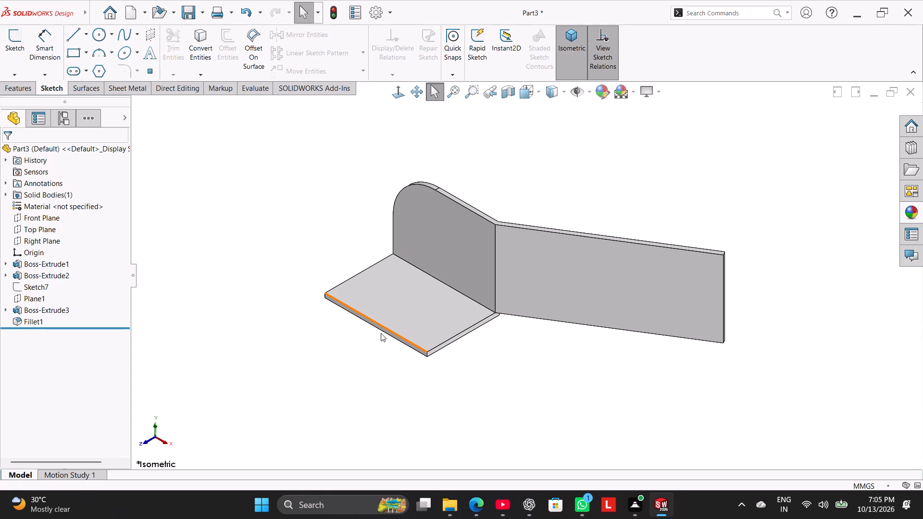
# Edit the existing fillet as multi-radius and add the horizontal plate's outer front corner edge with a 0.5 mm radius.
pyautogui.moveTo(267, 240); pyautogui.dragTo(323, 272, button='middle')
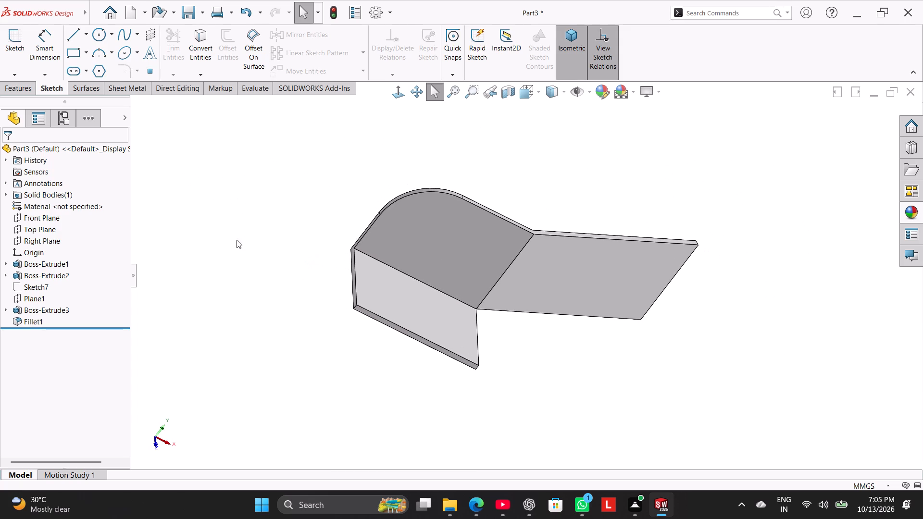
pyautogui.rightClick(29, 322)
pyautogui.click(39, 266)
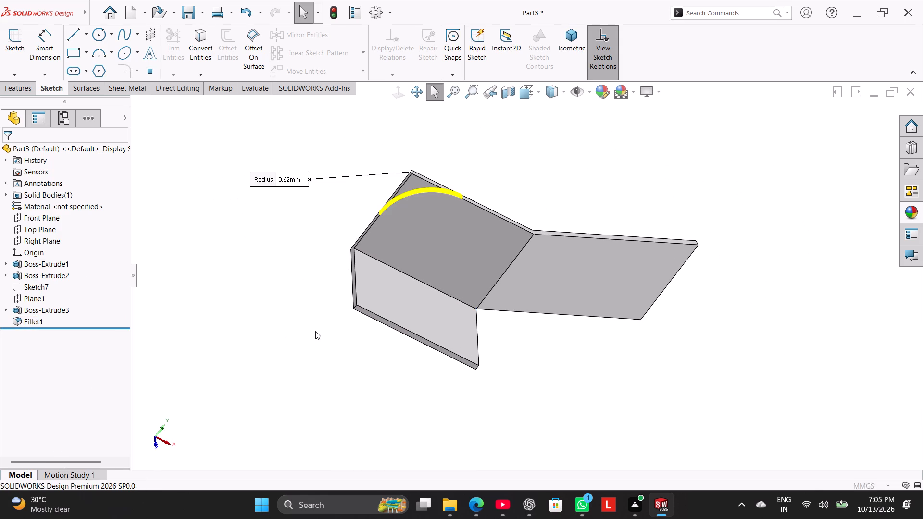
pyautogui.scroll(-3, 337, 329)
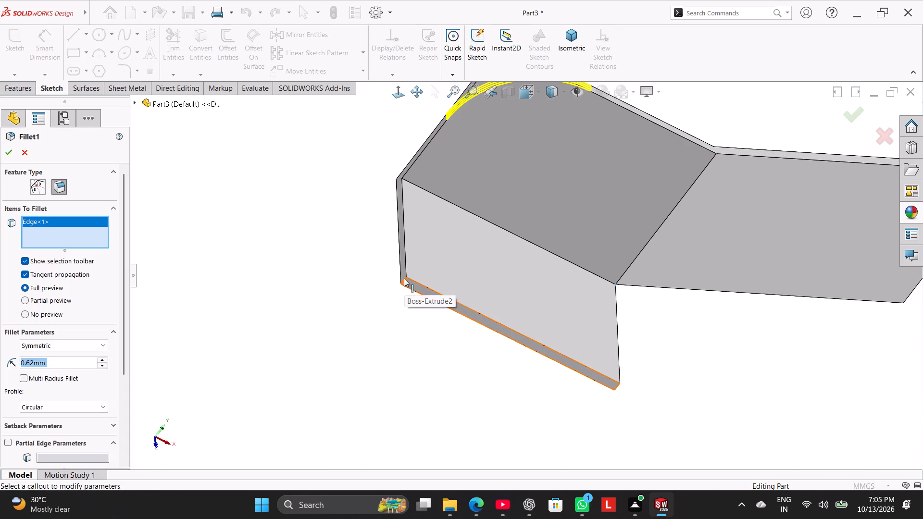
pyautogui.click(404, 278)
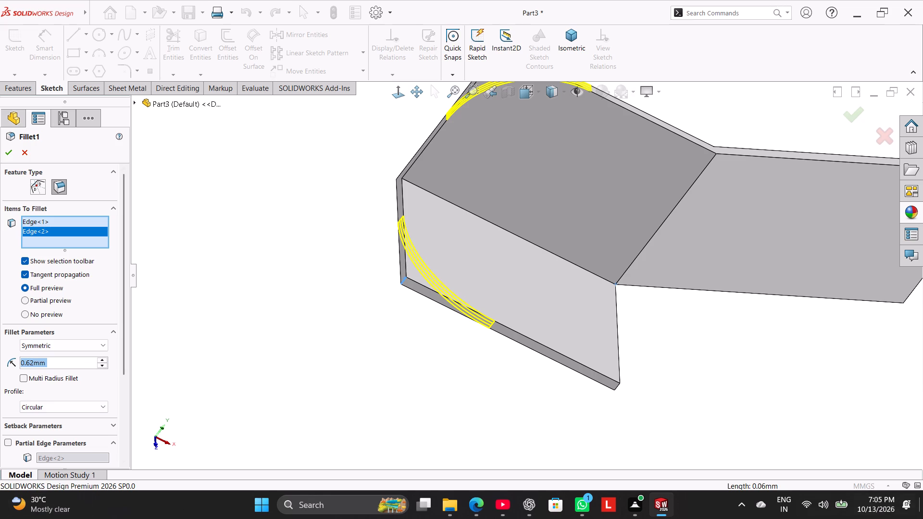
pyautogui.click(21, 382)
pyautogui.doubleClick(299, 289)
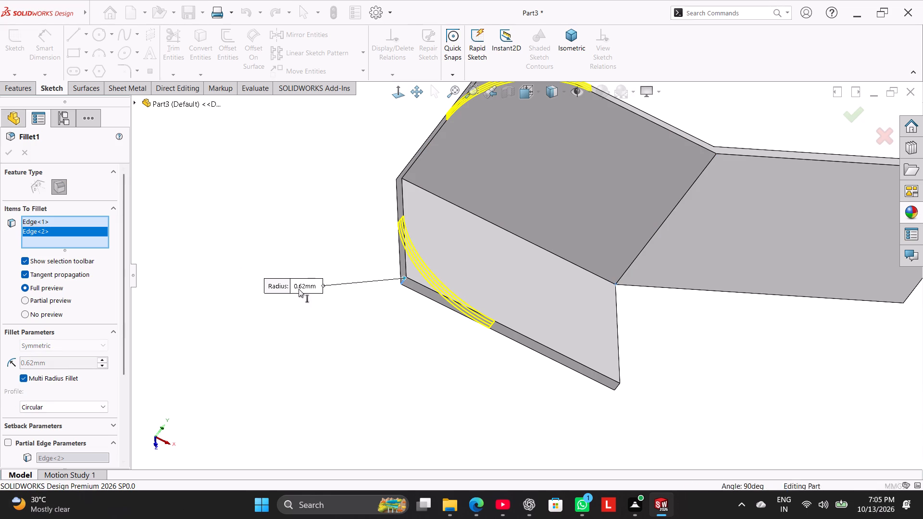
pyautogui.write('0.5')
pyautogui.press('Return')
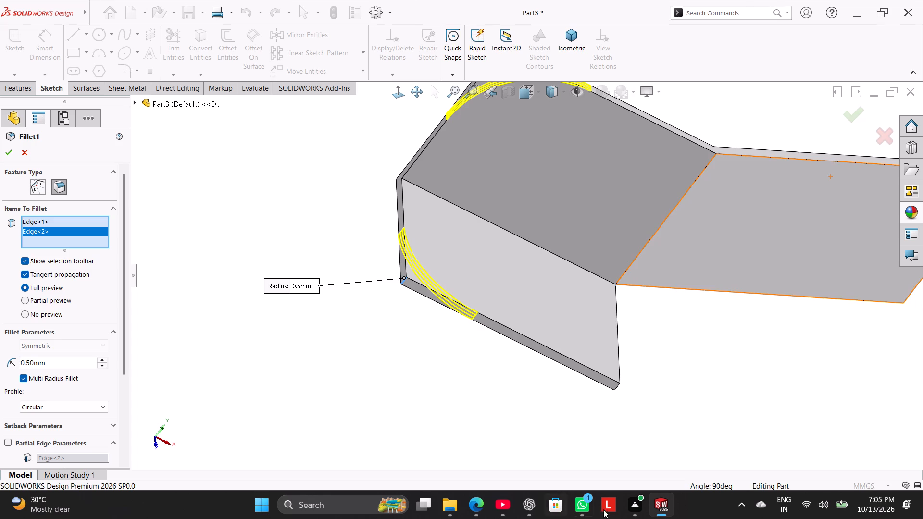
pyautogui.scroll(5, 700, 479)
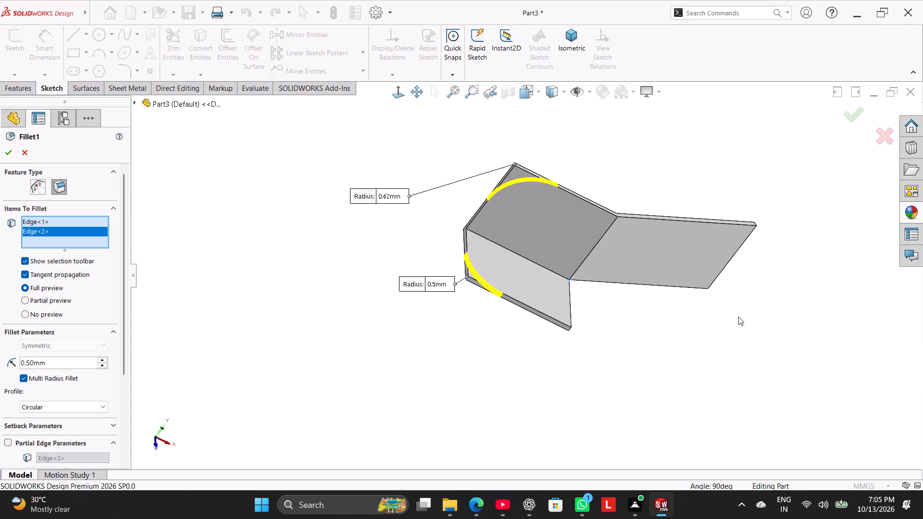
pyautogui.click(9, 148)
pyautogui.click(205, 231)
# Sketch a circle about 0.68 mm in diameter on the upright plate's front face, centred on the rounded corner's arc centre.
pyautogui.moveTo(338, 280); pyautogui.dragTo(416, 188, button='right')
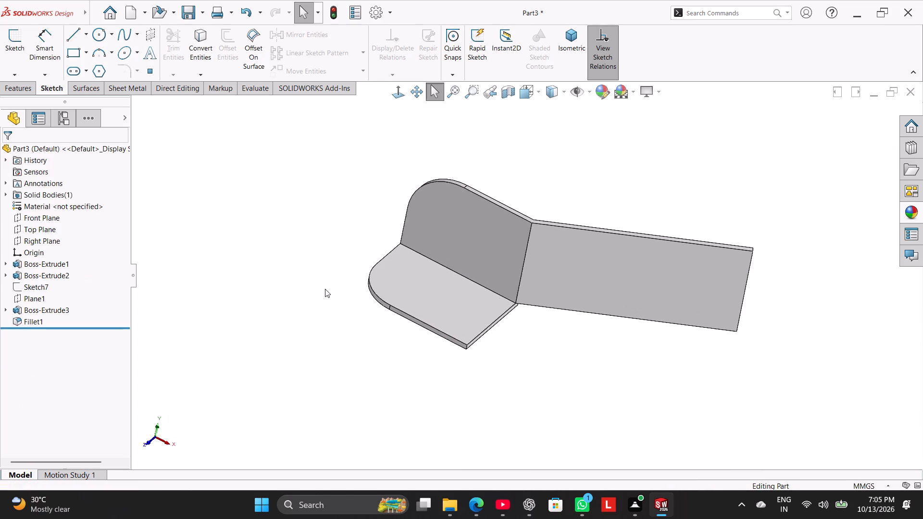
pyautogui.click(253, 311)
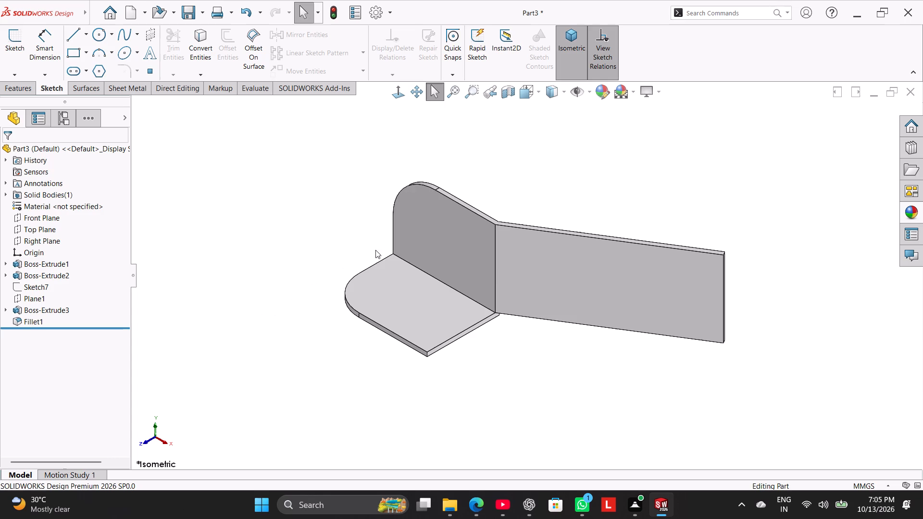
pyautogui.rightClick(441, 227)
pyautogui.click(467, 215)
pyautogui.click(254, 253)
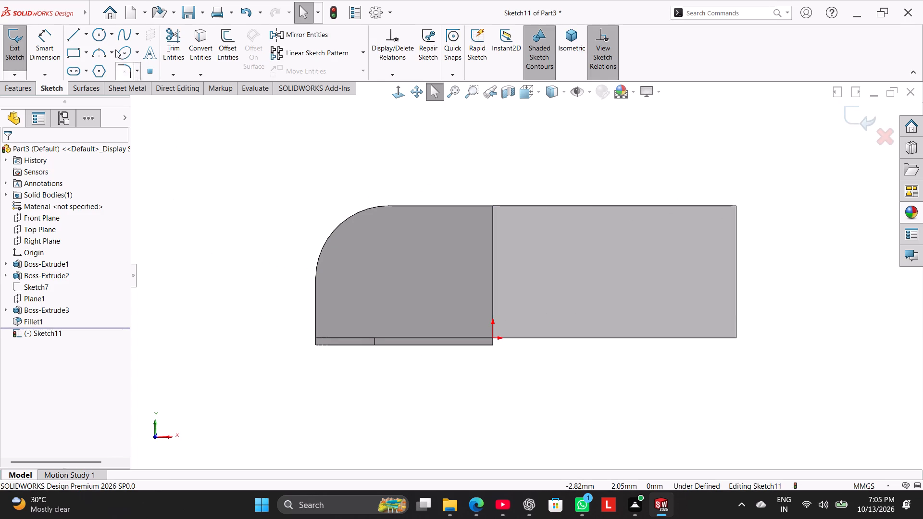
pyautogui.click(100, 34)
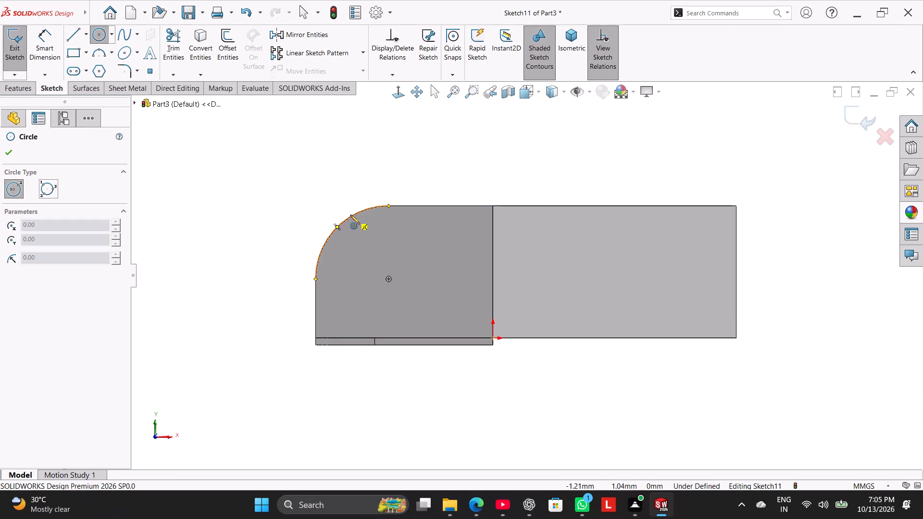
pyautogui.click(388, 279)
pyautogui.click(410, 313)
pyautogui.rightClick(284, 191)
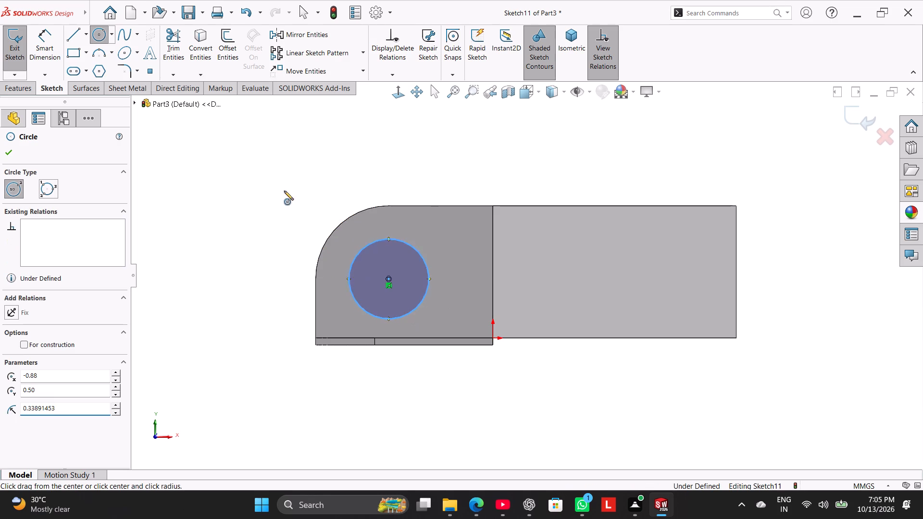
pyautogui.click(297, 195)
# Dimension the circle's diameter at 0.62 mm.
pyautogui.click(41, 44)
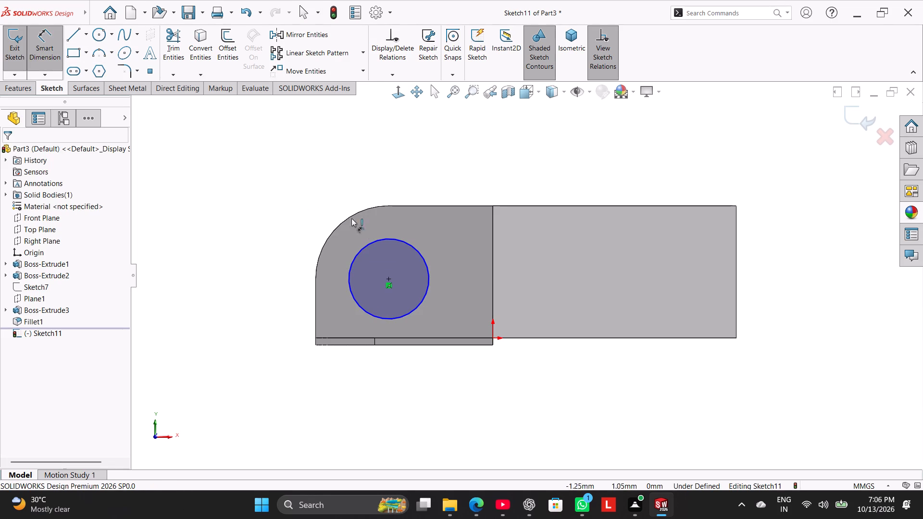
pyautogui.click(379, 238)
pyautogui.click(285, 188)
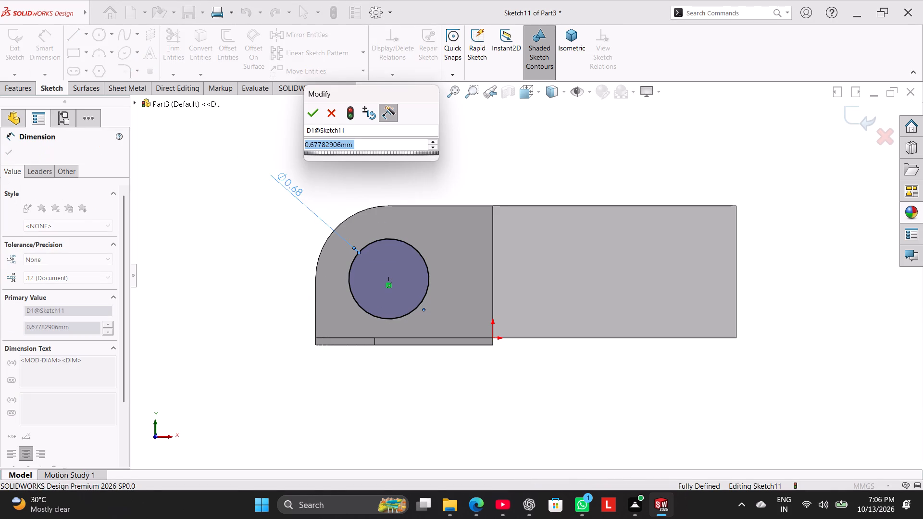
pyautogui.write('.62')
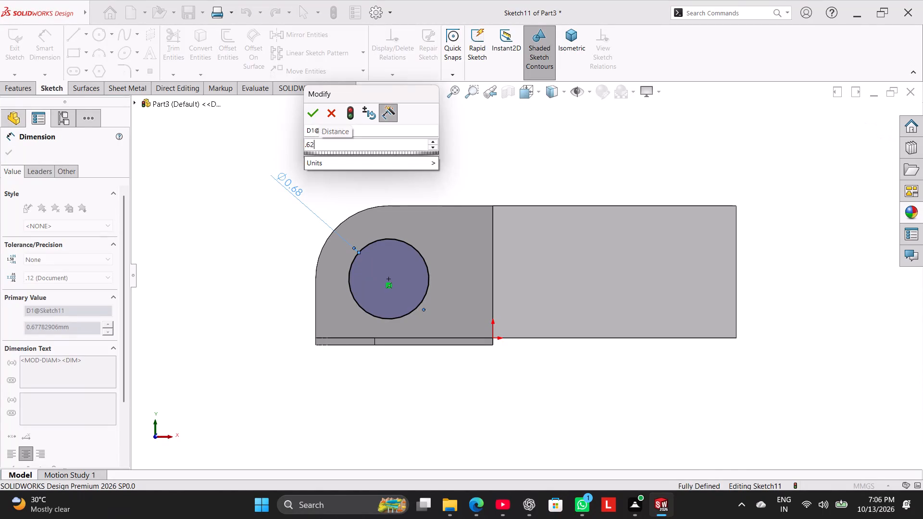
pyautogui.press('Return')
pyautogui.rightClick(209, 320)
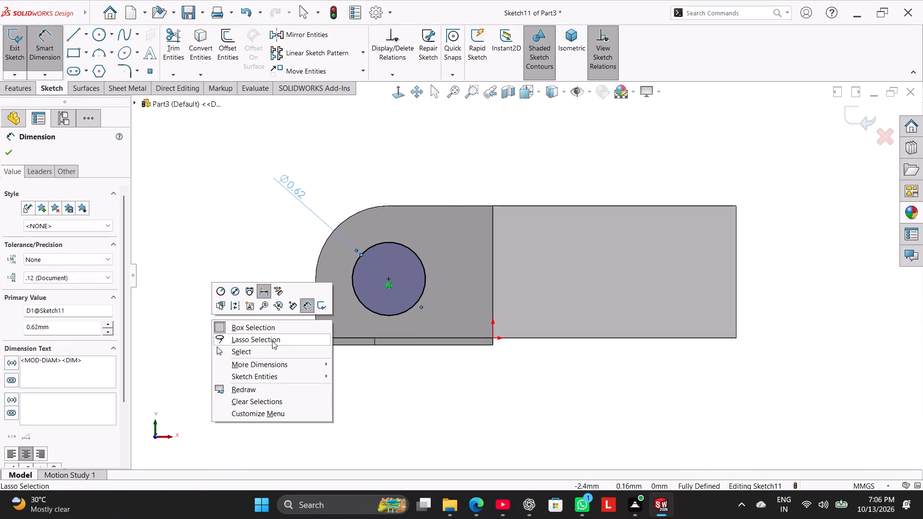
pyautogui.click(274, 351)
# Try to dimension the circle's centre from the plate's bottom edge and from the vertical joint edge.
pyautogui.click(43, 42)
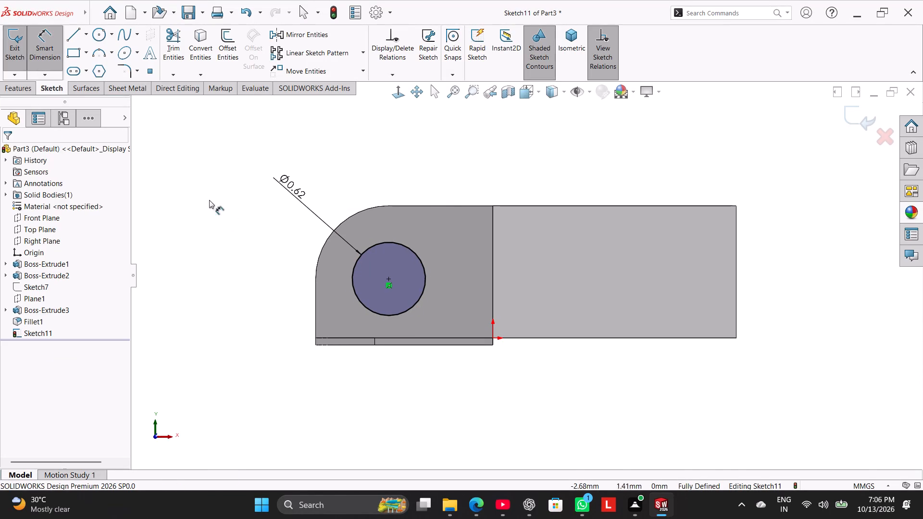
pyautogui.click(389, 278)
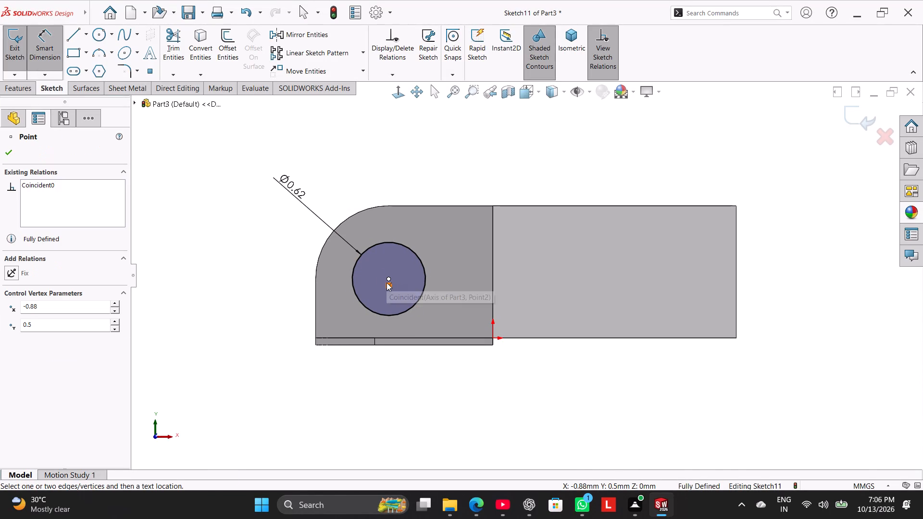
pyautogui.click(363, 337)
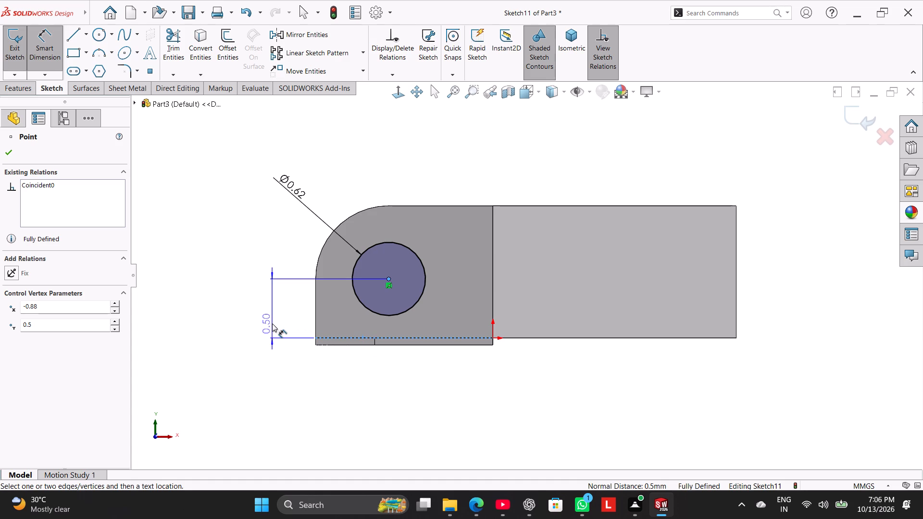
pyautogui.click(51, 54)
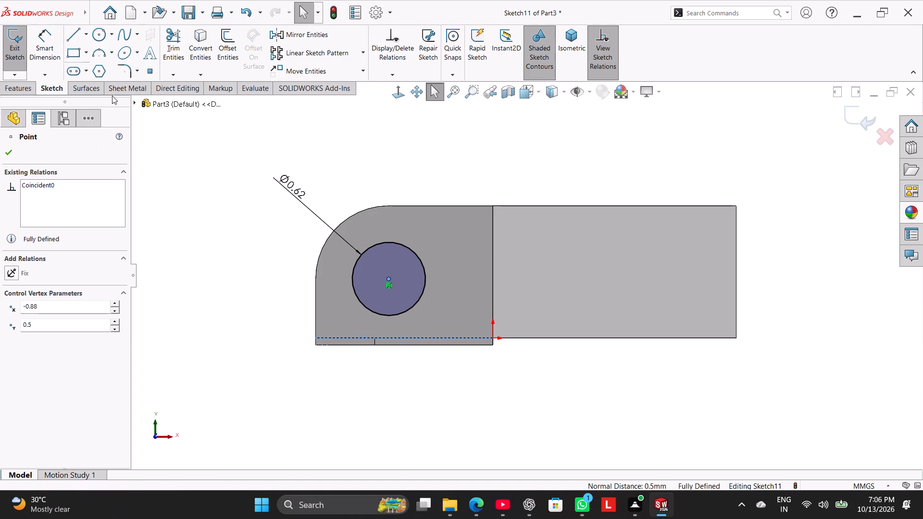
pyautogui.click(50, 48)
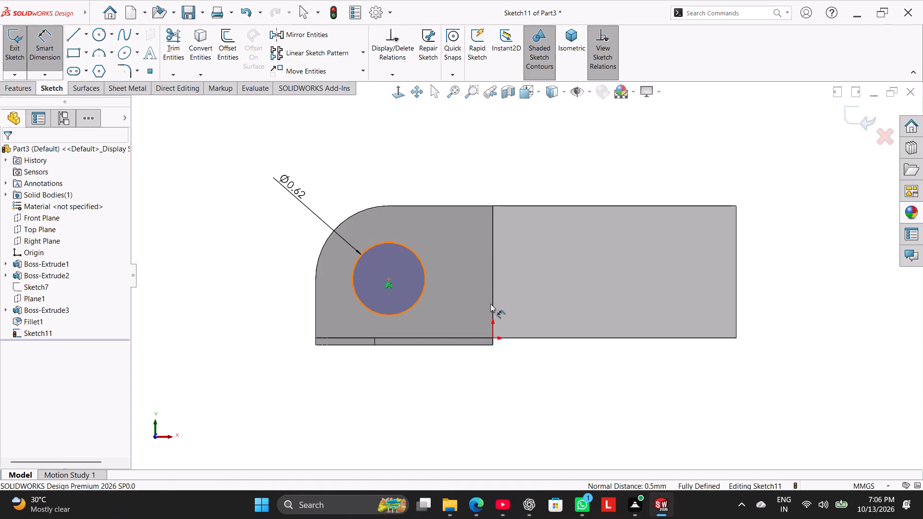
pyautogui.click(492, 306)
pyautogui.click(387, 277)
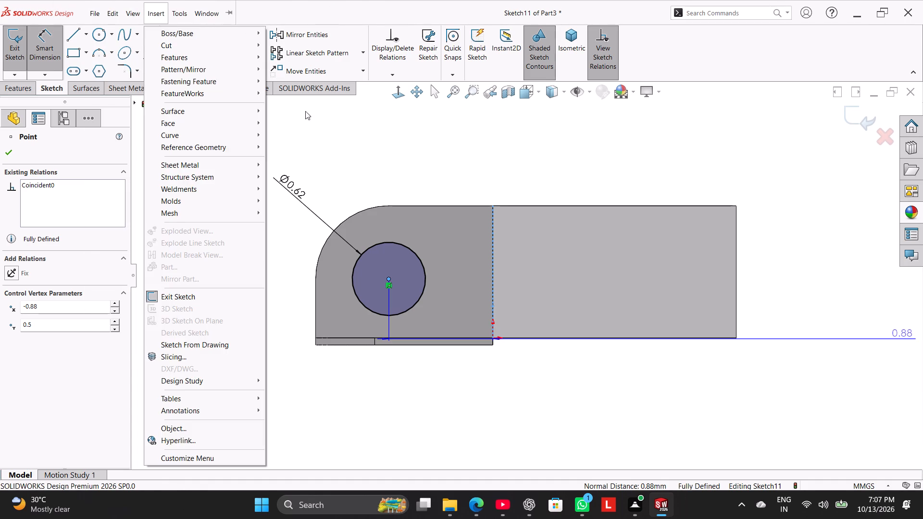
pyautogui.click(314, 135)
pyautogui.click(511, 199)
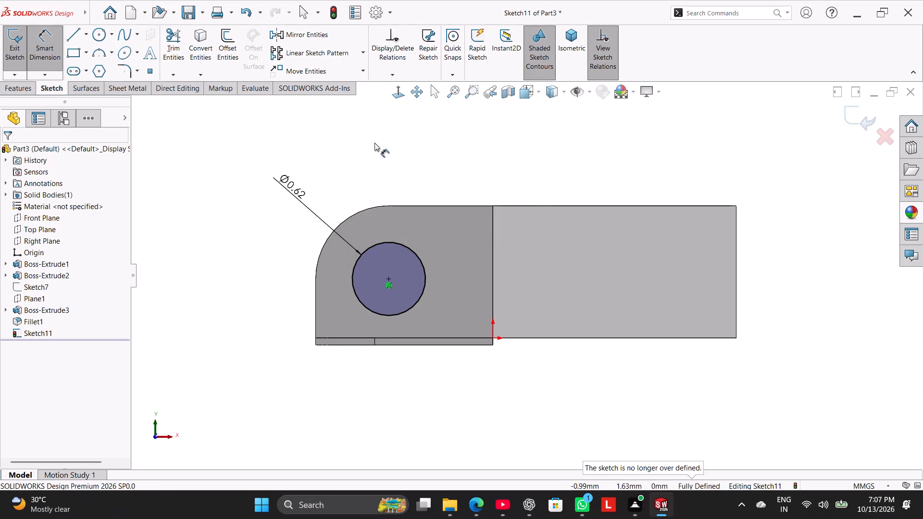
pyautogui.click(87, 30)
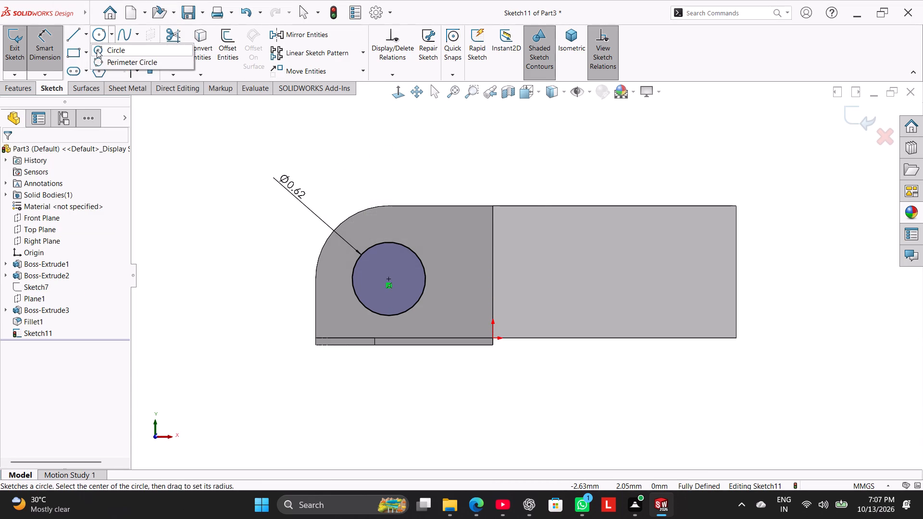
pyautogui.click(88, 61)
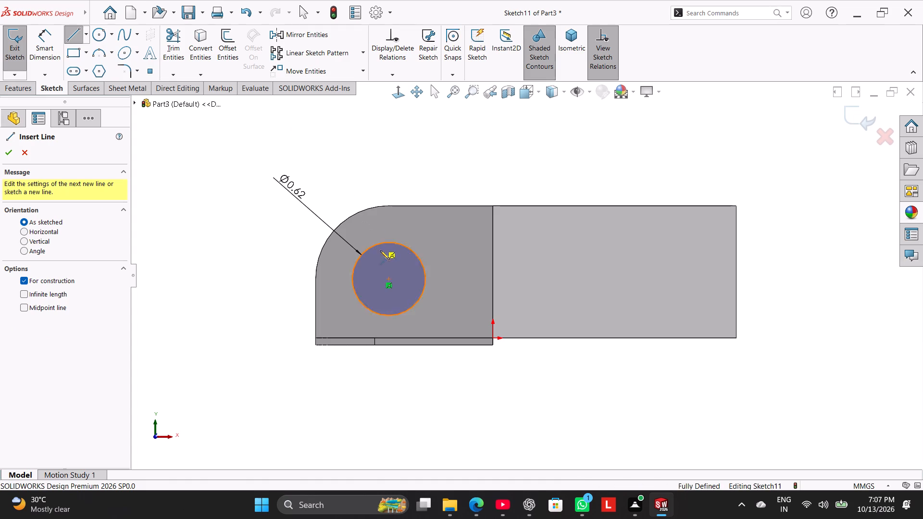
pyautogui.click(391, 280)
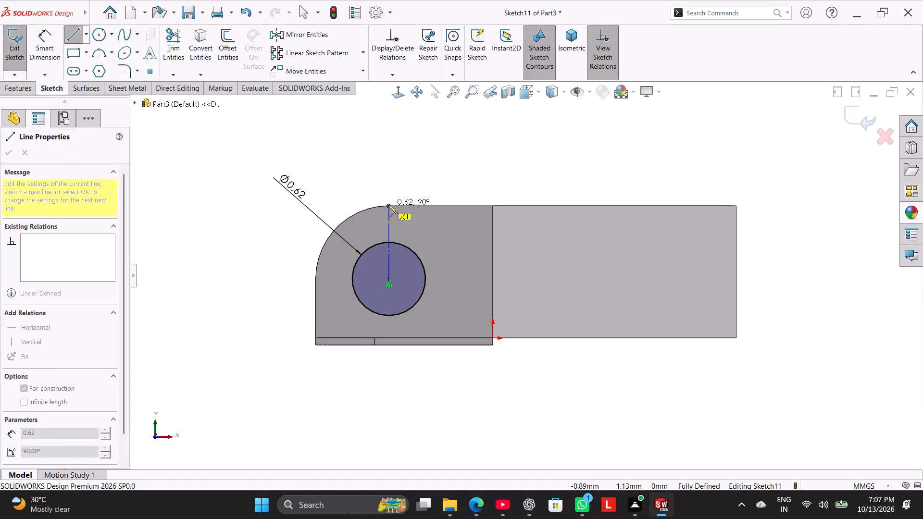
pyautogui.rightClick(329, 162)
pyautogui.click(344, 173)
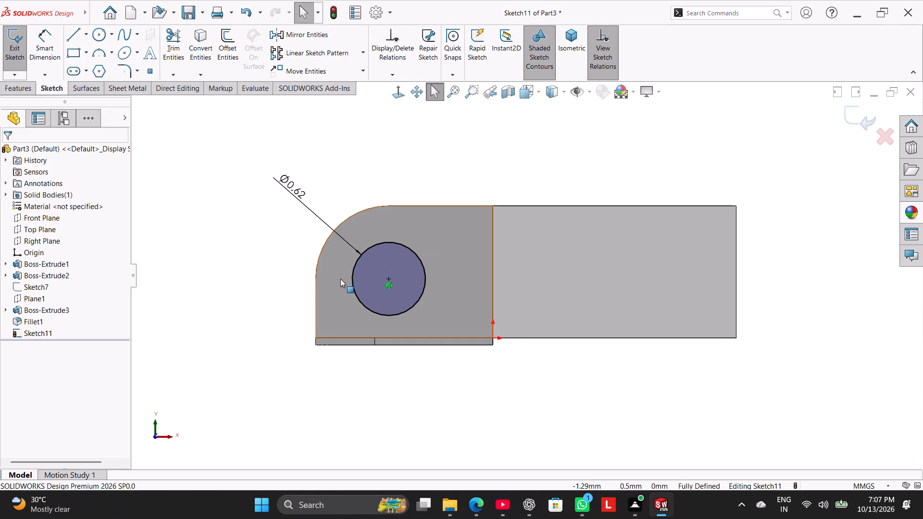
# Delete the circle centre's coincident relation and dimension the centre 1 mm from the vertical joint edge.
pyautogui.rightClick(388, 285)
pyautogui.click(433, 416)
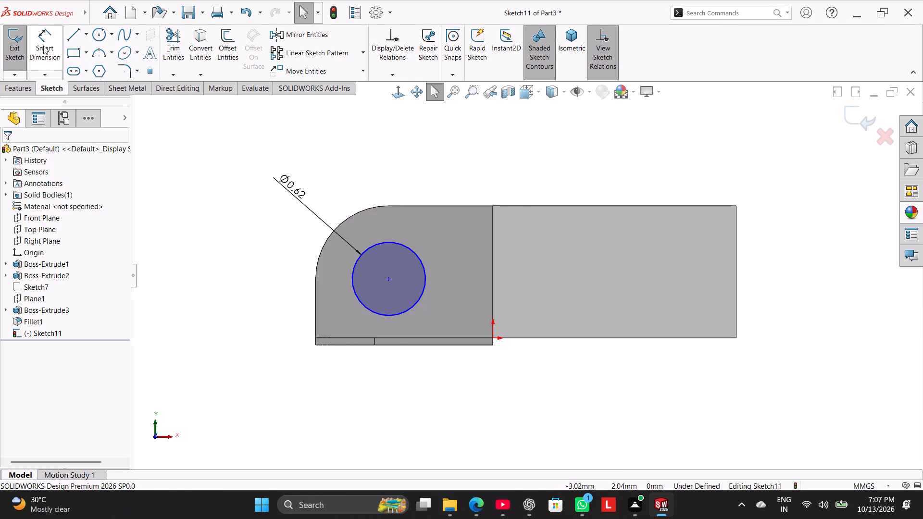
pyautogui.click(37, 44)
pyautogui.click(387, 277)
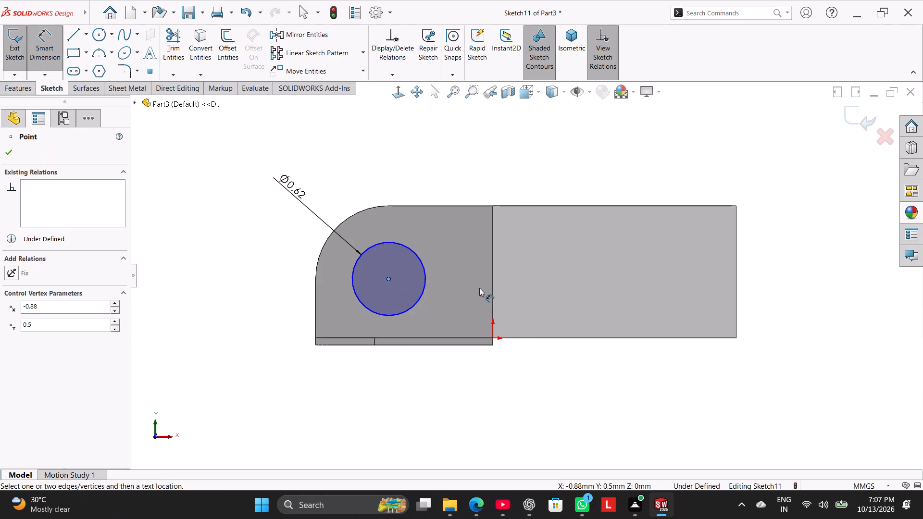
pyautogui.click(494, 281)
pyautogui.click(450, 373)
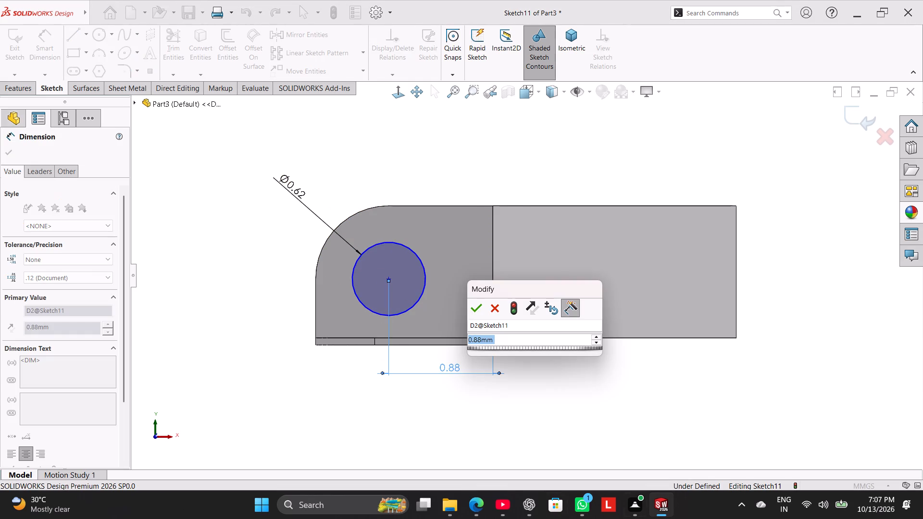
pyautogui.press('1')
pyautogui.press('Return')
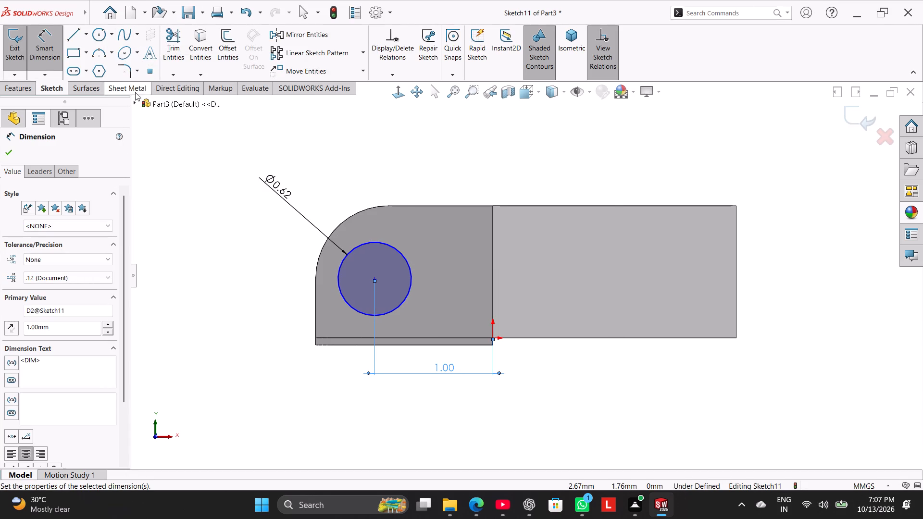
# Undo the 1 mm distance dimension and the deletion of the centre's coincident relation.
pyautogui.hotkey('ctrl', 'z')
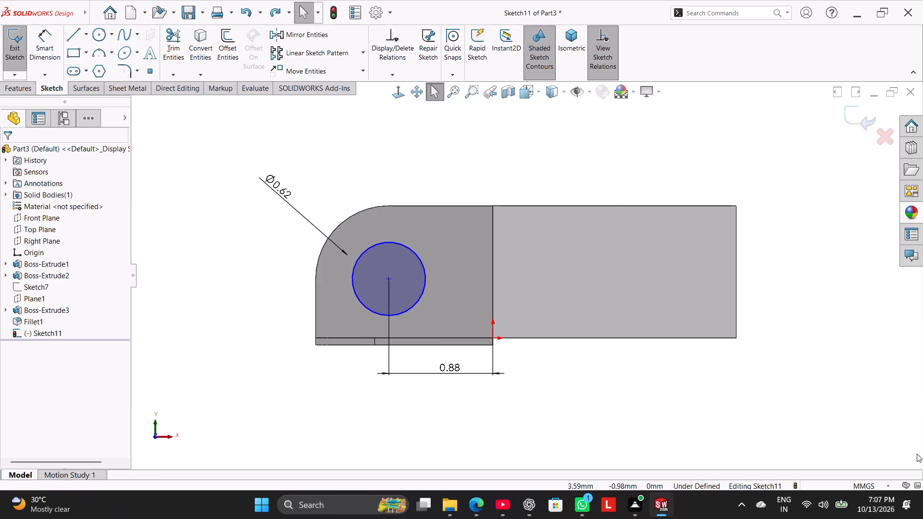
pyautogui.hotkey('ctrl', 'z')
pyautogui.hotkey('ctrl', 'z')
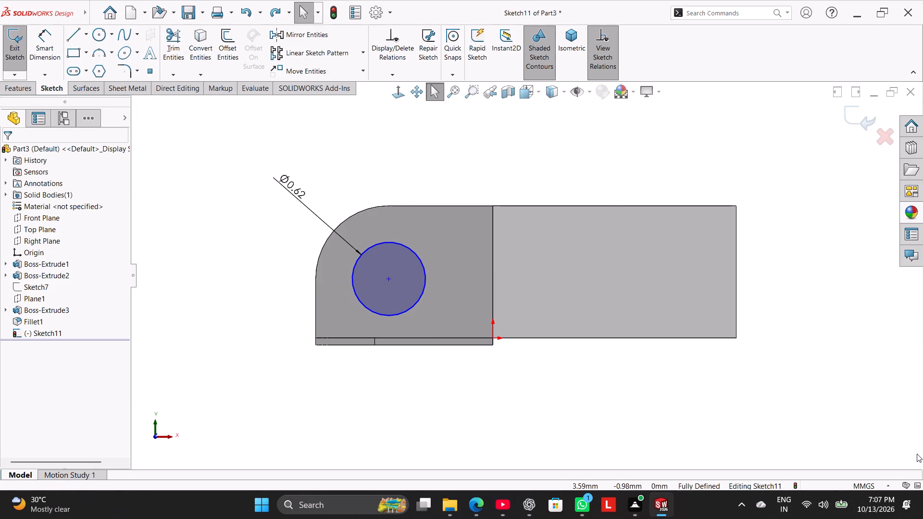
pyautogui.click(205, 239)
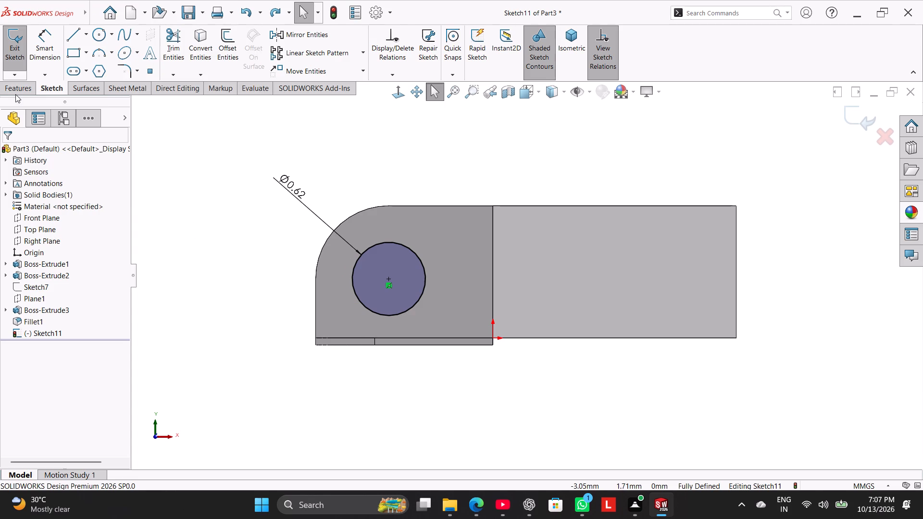
# Cut-extrude the 0.62 mm circle through the upright plate, blind to a depth of 0.06 mm.
pyautogui.click(15, 94)
pyautogui.click(174, 47)
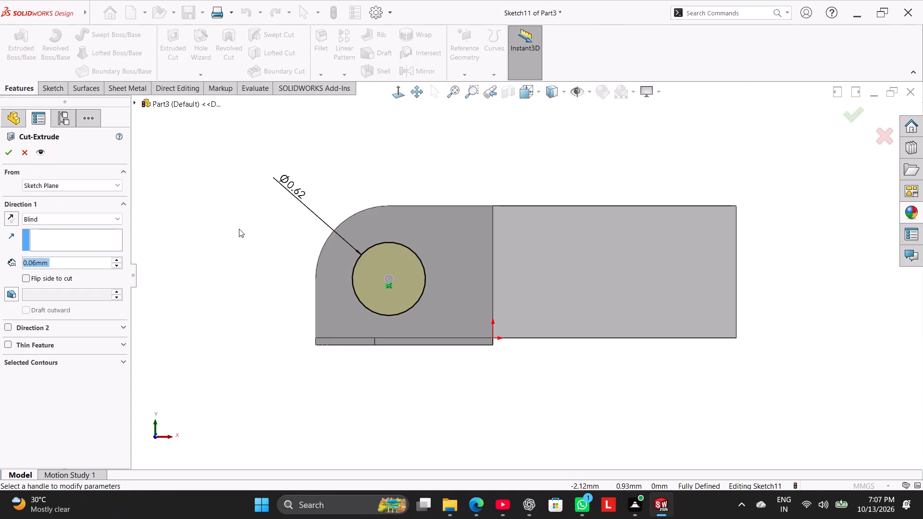
pyautogui.moveTo(237, 229); pyautogui.dragTo(199, 384, button='middle')
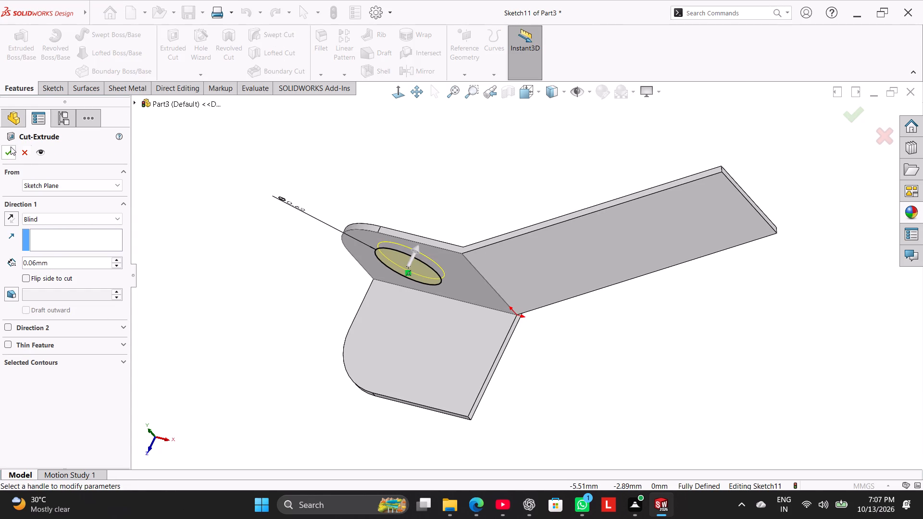
pyautogui.click(11, 147)
pyautogui.click(179, 223)
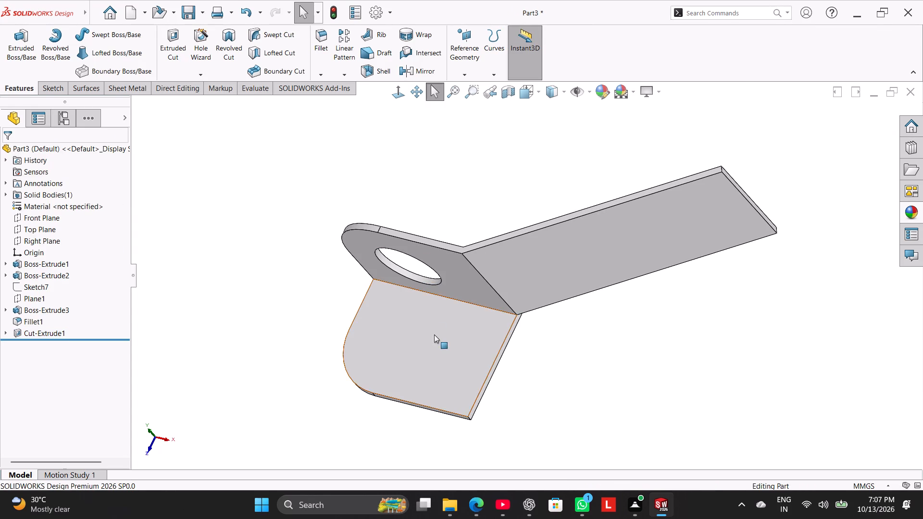
# On the horizontal plate's face, sketch a straight slot from the rounded corner's centre past the straight end edge, about 1.15 mm between centres and 0.51 mm wide.
pyautogui.rightClick(434, 334)
pyautogui.click(461, 282)
pyautogui.click(256, 318)
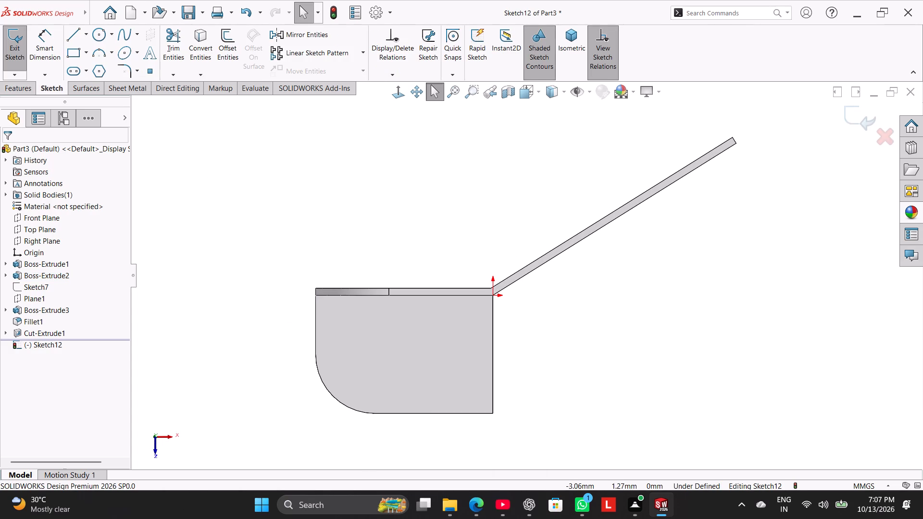
pyautogui.click(81, 74)
pyautogui.click(89, 72)
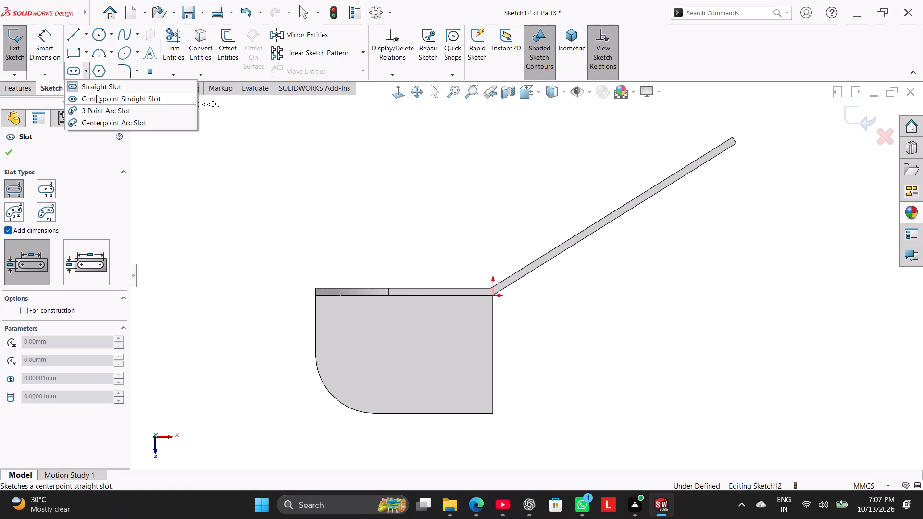
pyautogui.click(96, 84)
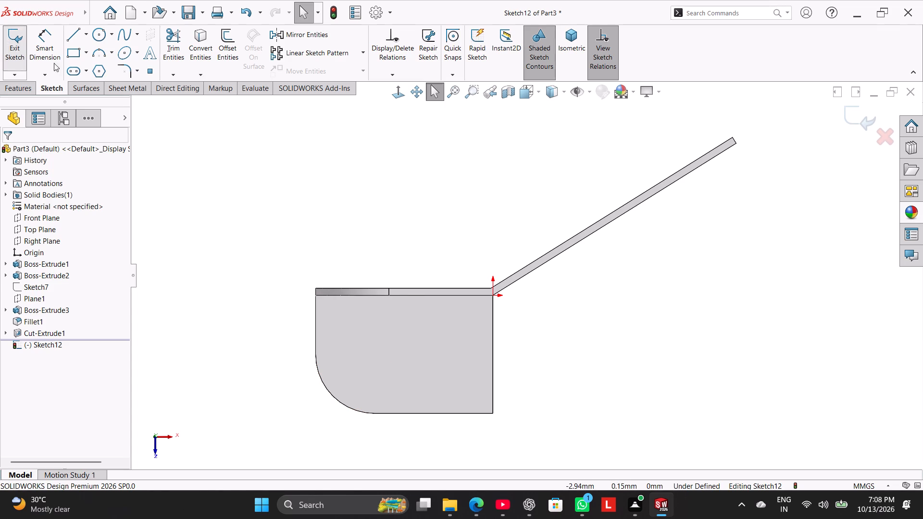
pyautogui.click(69, 67)
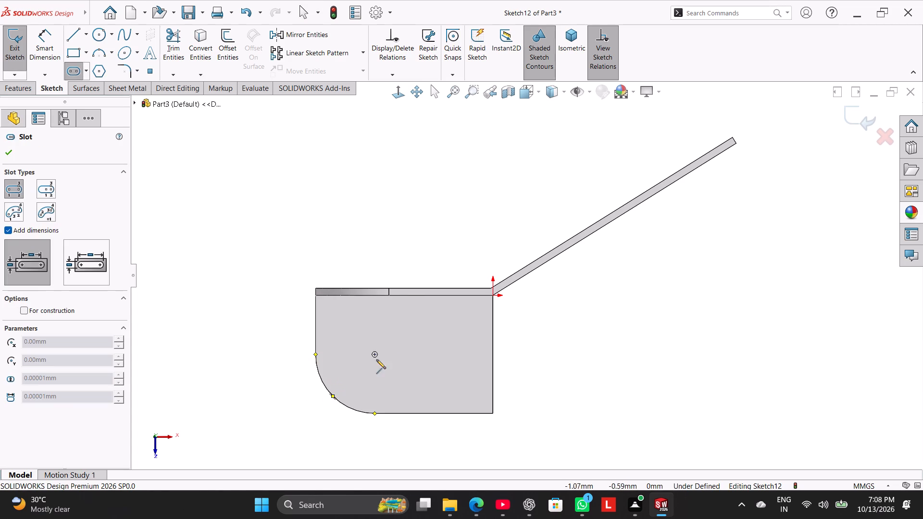
pyautogui.click(374, 353)
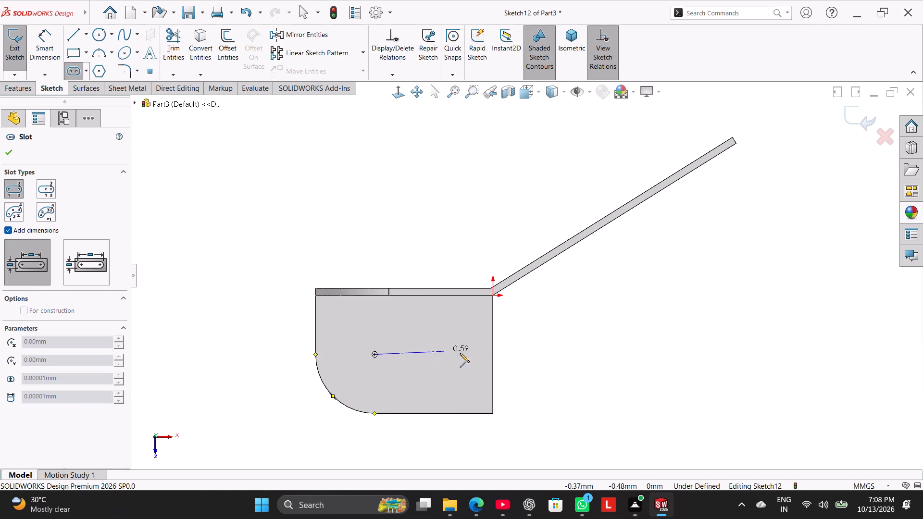
pyautogui.click(510, 352)
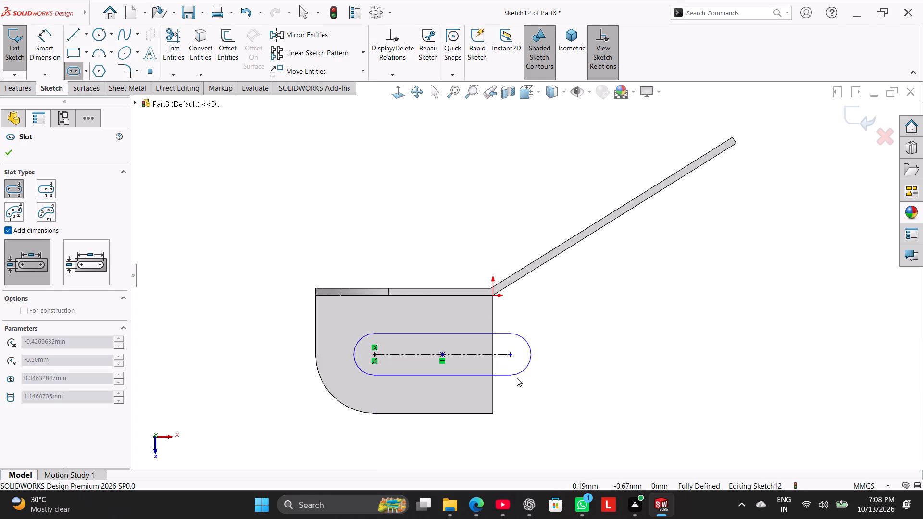
pyautogui.click(520, 384)
pyautogui.rightClick(385, 224)
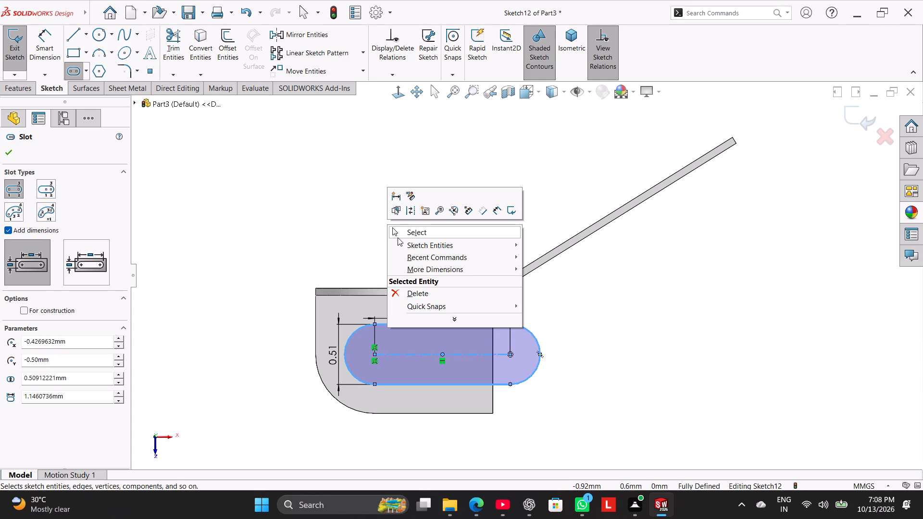
pyautogui.click(398, 232)
pyautogui.click(301, 254)
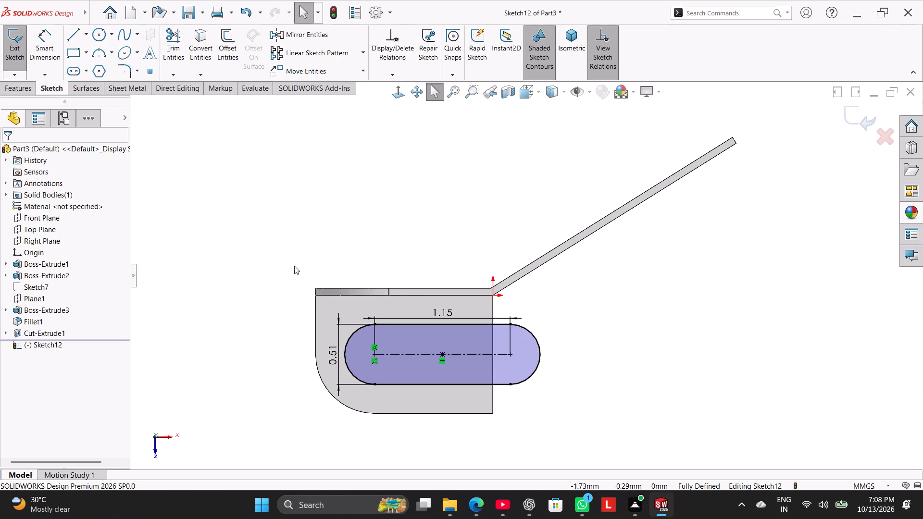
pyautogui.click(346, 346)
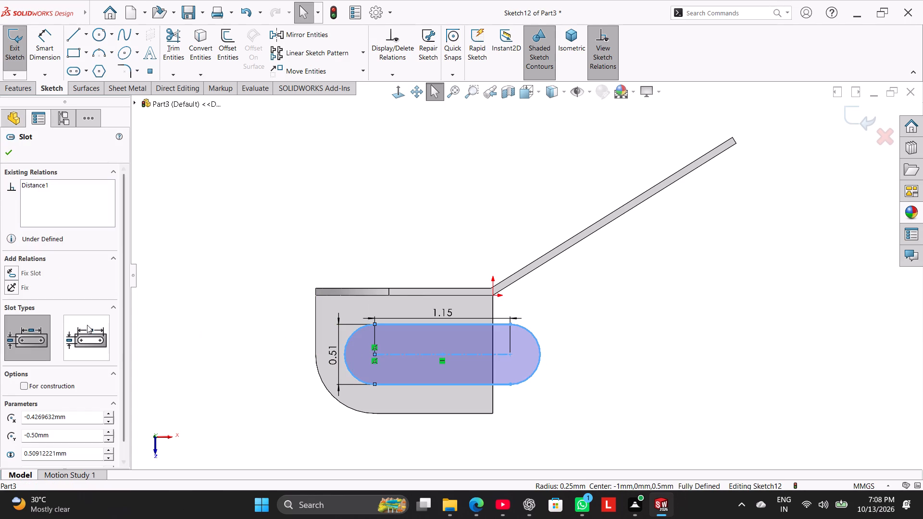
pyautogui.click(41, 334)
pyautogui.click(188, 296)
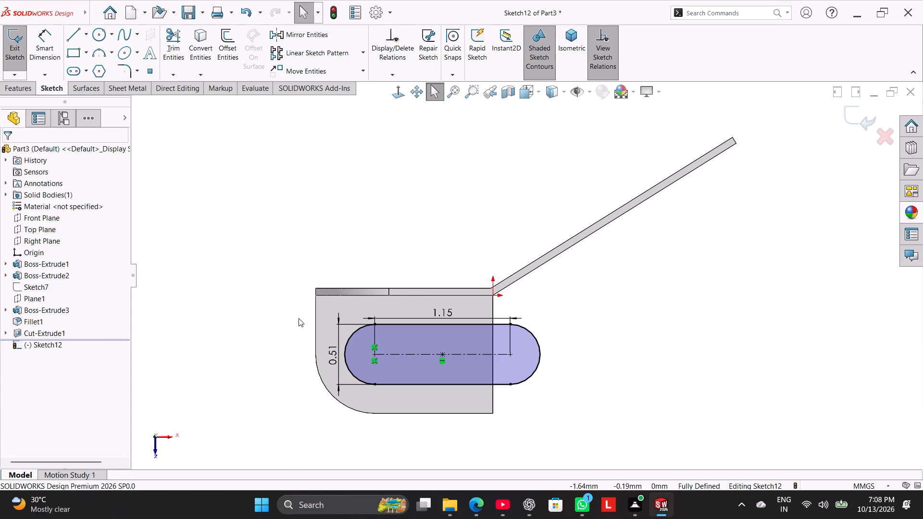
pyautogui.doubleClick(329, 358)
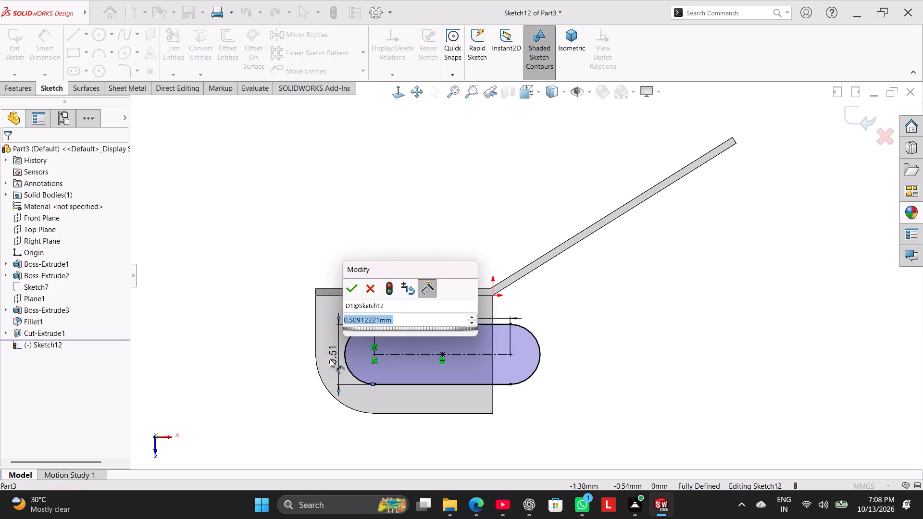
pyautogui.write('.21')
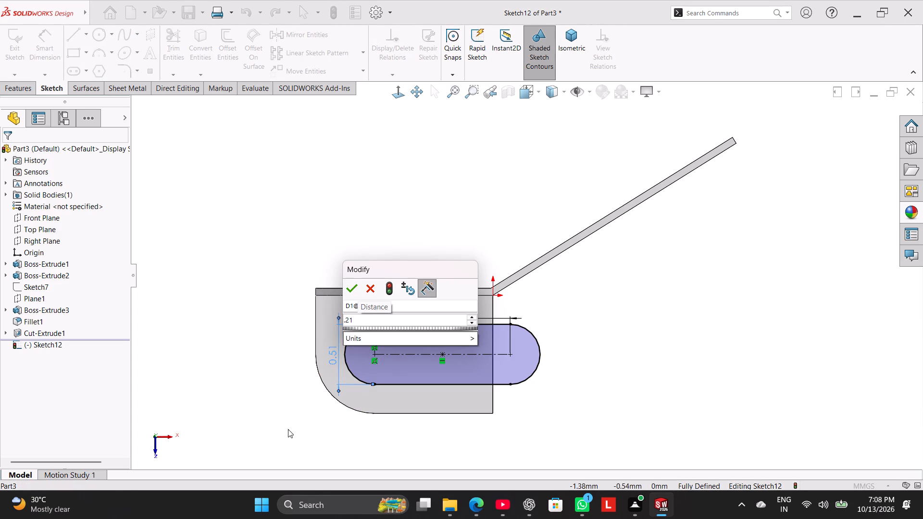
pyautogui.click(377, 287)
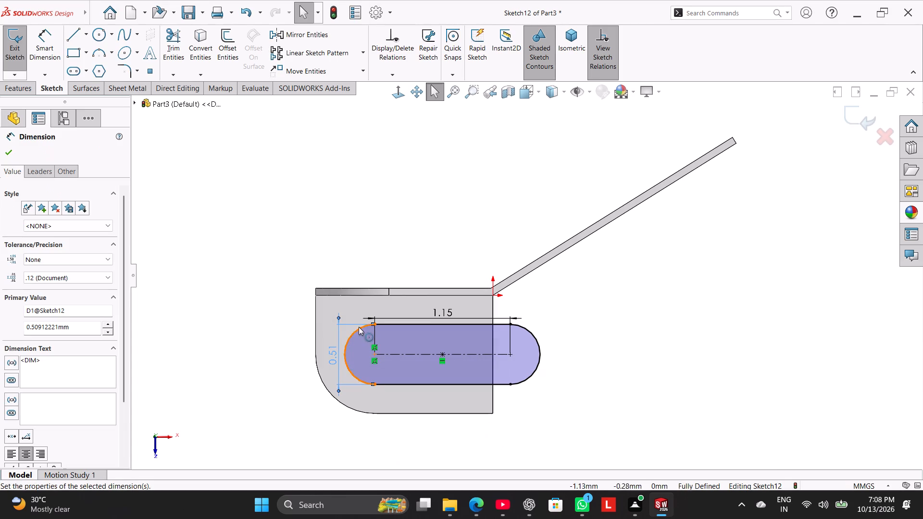
# Replace the slot's width dimension with a 0.21 mm radius dimension on its closed-end arc.
pyautogui.rightClick(330, 351)
pyautogui.click(370, 388)
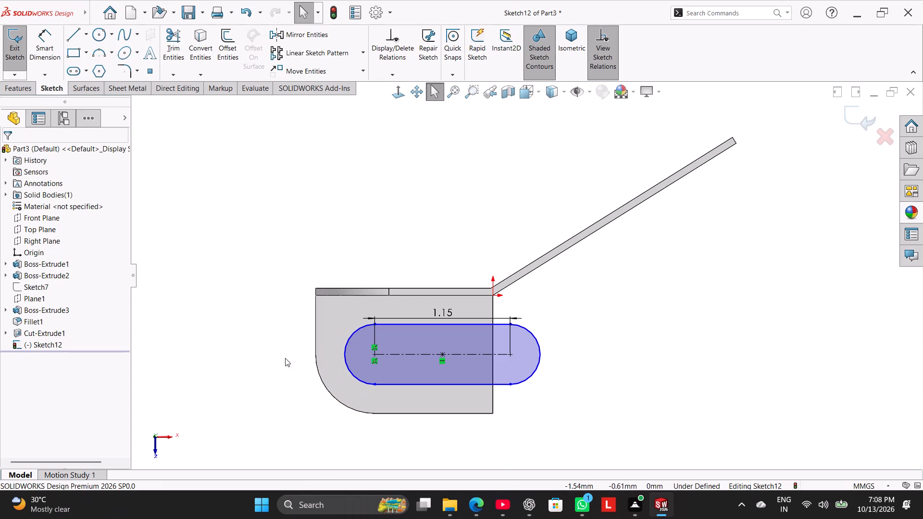
pyautogui.click(50, 46)
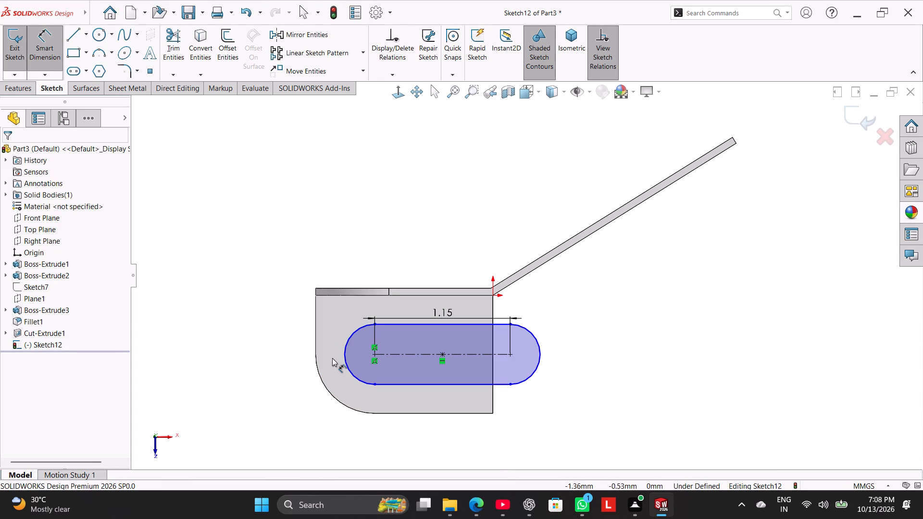
pyautogui.click(346, 368)
pyautogui.click(286, 399)
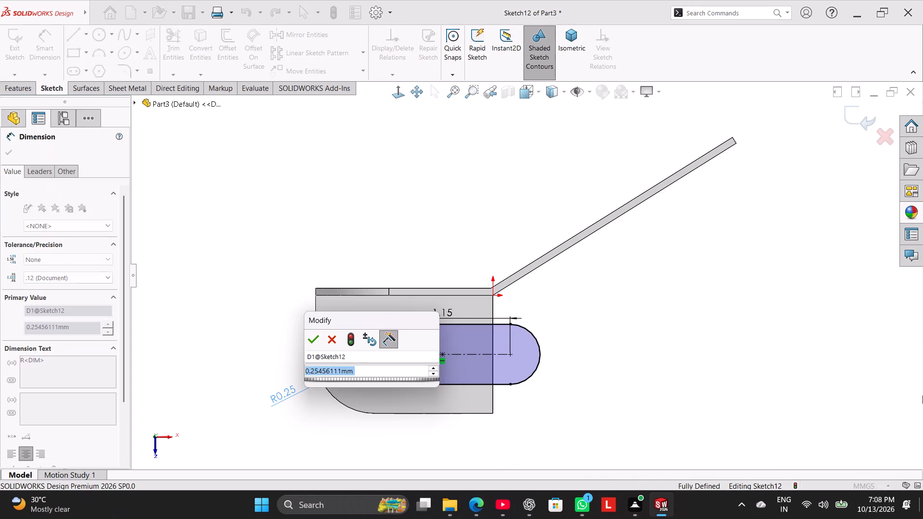
pyautogui.press('.')
pyautogui.write('21')
pyautogui.press('Return')
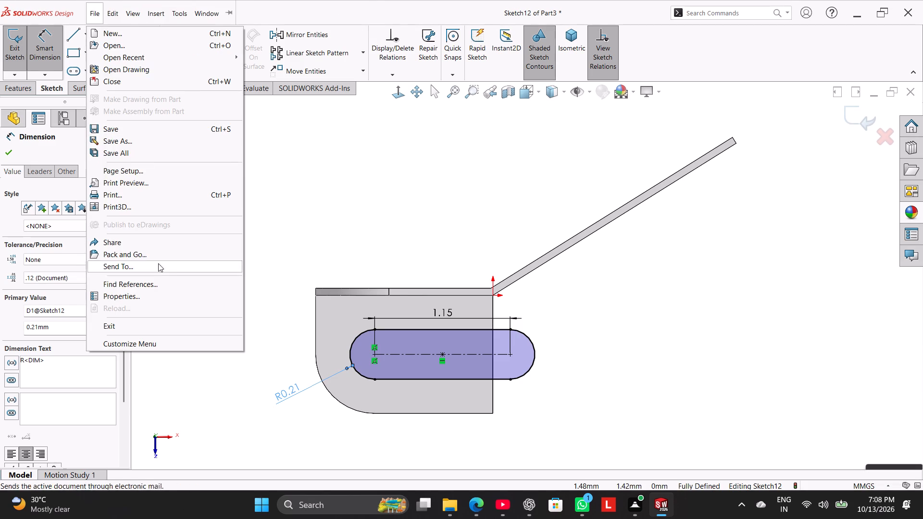
pyautogui.rightClick(354, 210)
pyautogui.click(386, 235)
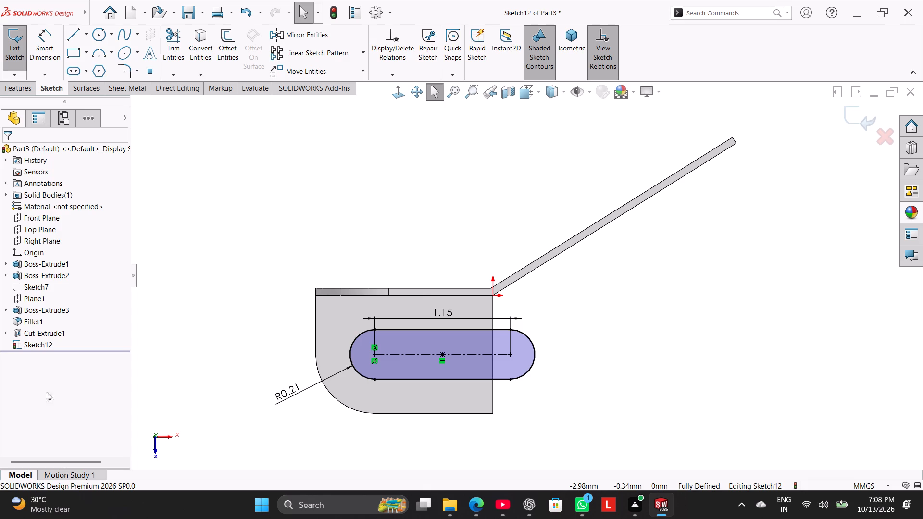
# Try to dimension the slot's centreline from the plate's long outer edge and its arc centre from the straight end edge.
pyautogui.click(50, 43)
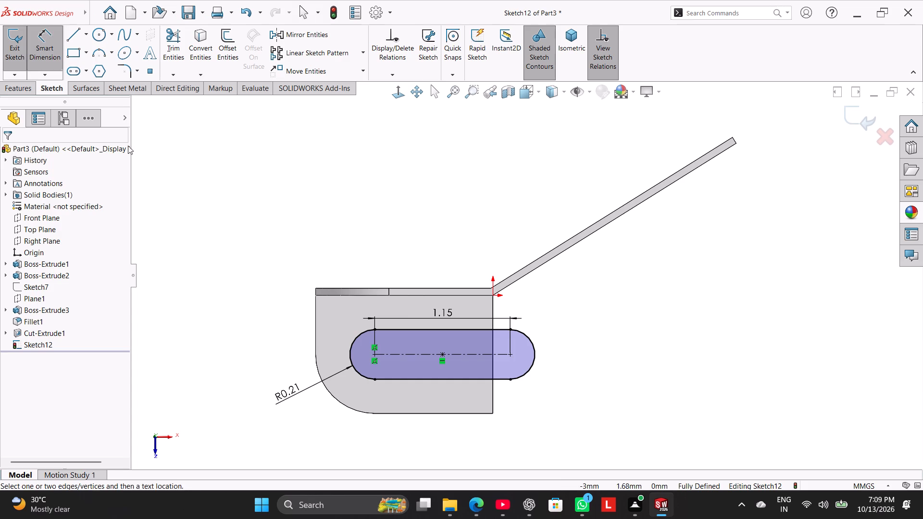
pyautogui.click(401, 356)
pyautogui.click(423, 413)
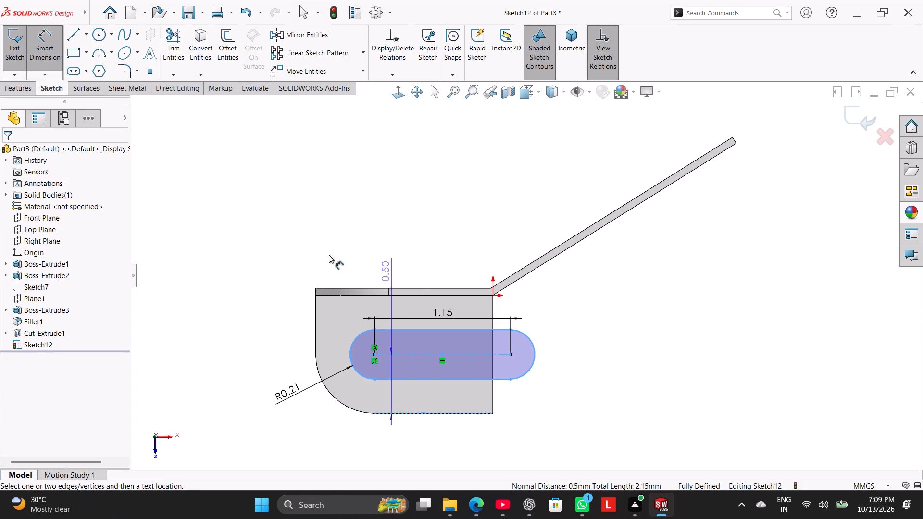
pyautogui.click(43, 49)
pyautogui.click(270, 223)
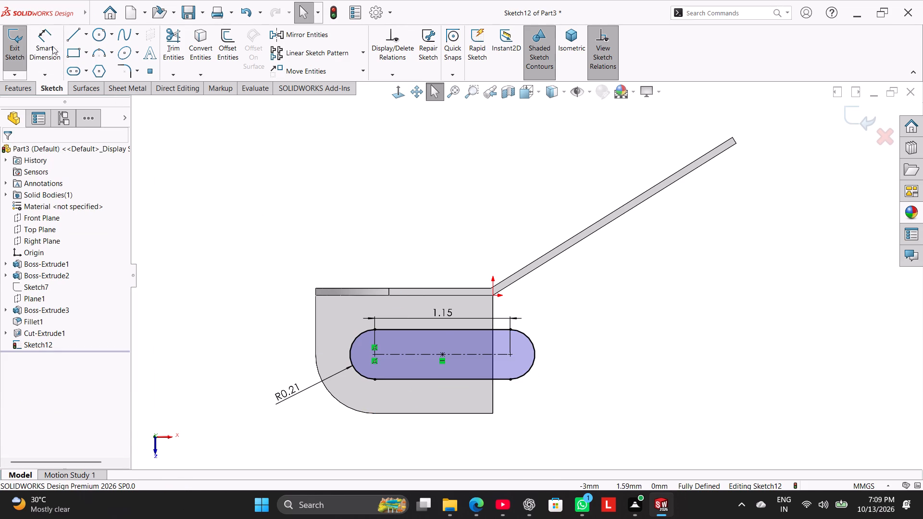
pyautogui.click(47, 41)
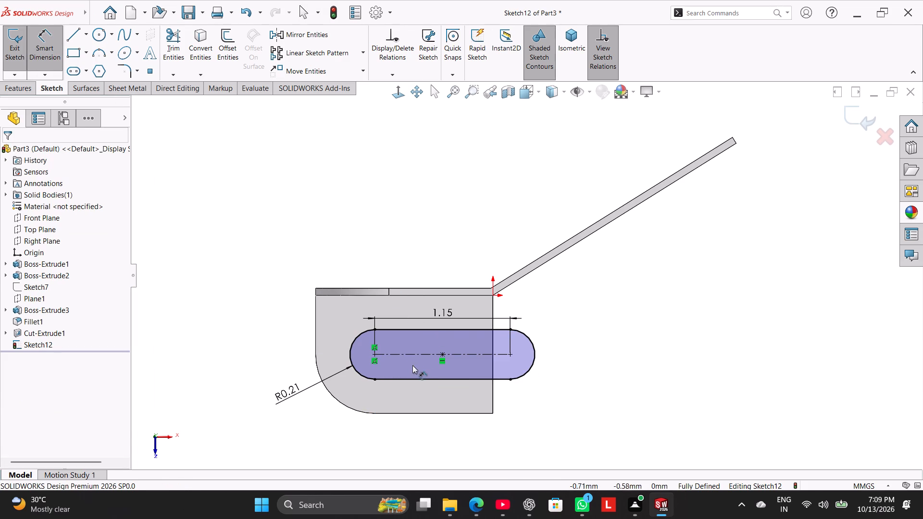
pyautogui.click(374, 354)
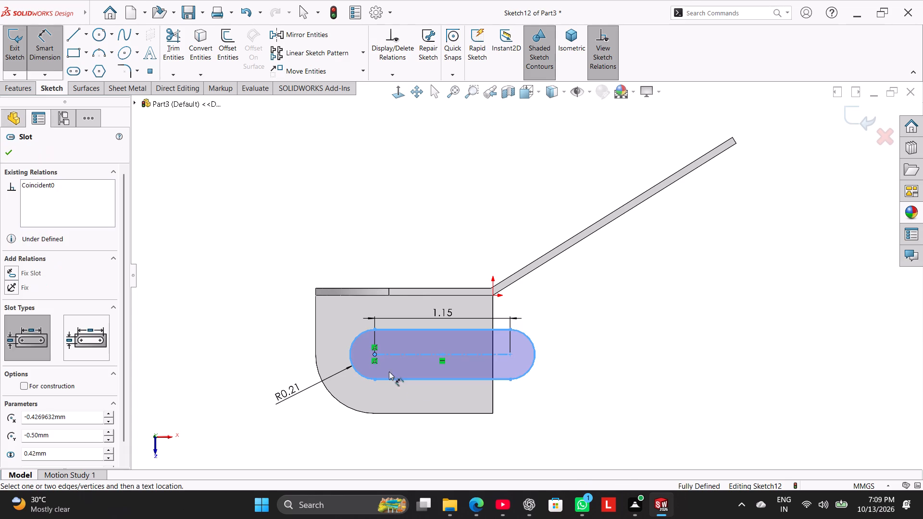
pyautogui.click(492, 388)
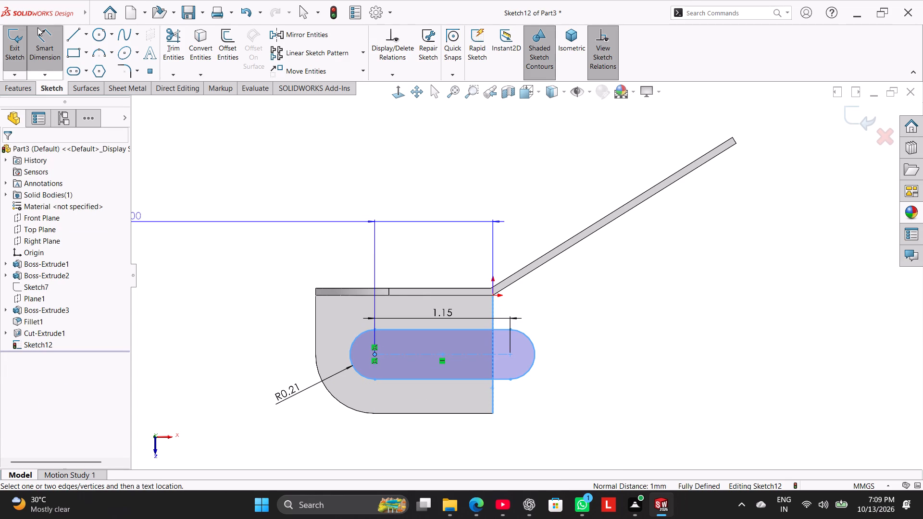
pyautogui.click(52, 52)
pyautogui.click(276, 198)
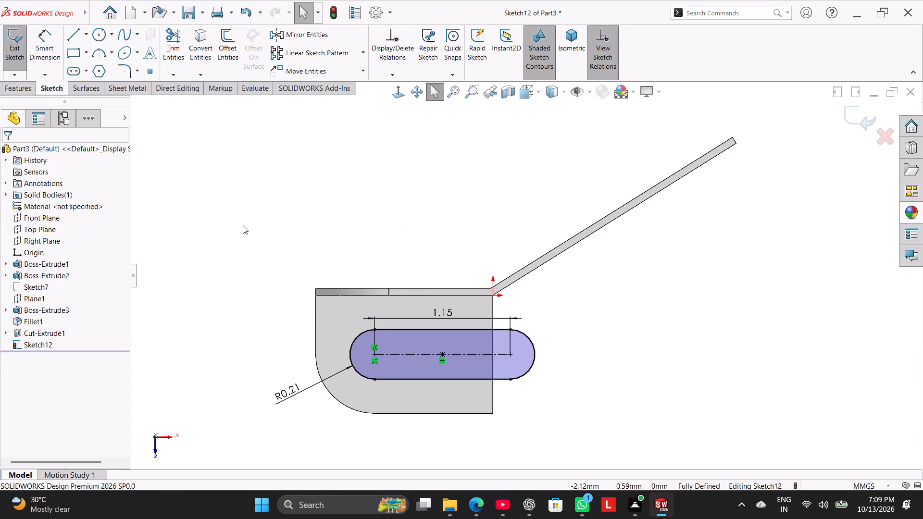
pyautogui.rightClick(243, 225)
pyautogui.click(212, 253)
# Cut-extrude the slot through the horizontal plate, blind to a depth of 0.06 mm.
pyautogui.click(25, 88)
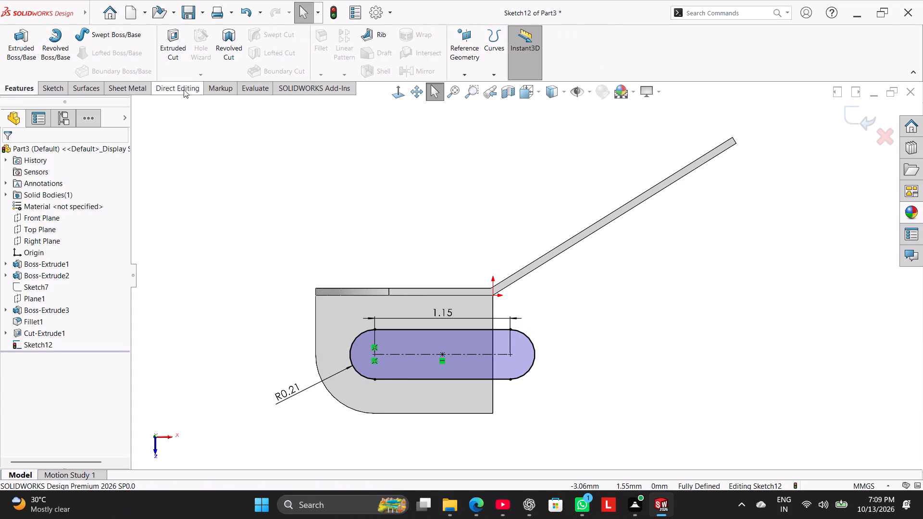
pyautogui.click(173, 48)
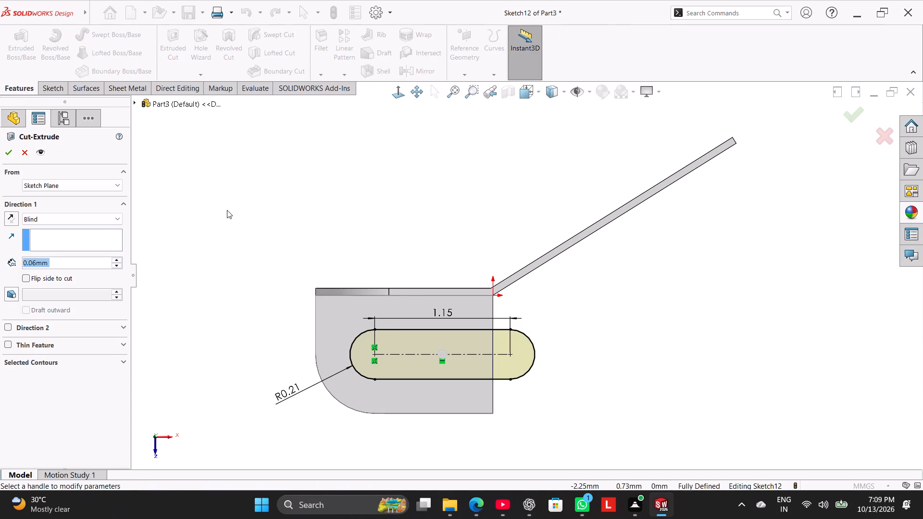
pyautogui.click(6, 157)
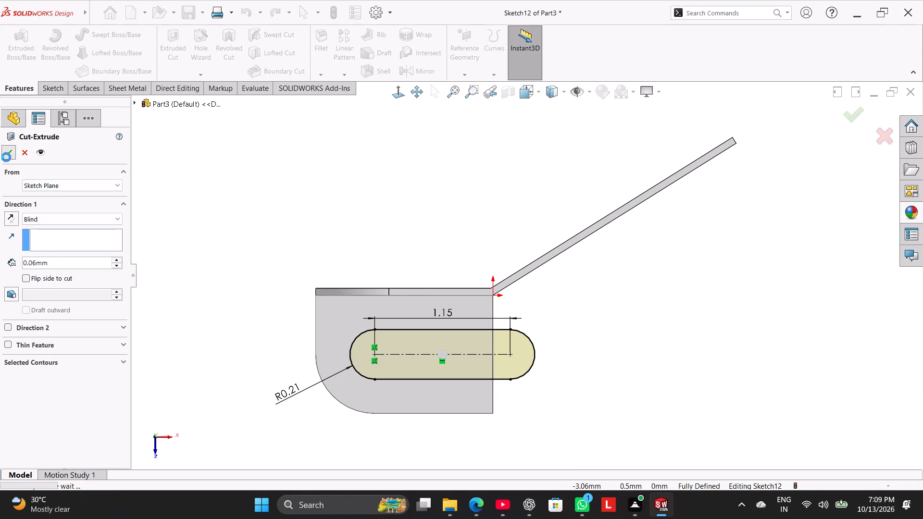
pyautogui.click(174, 243)
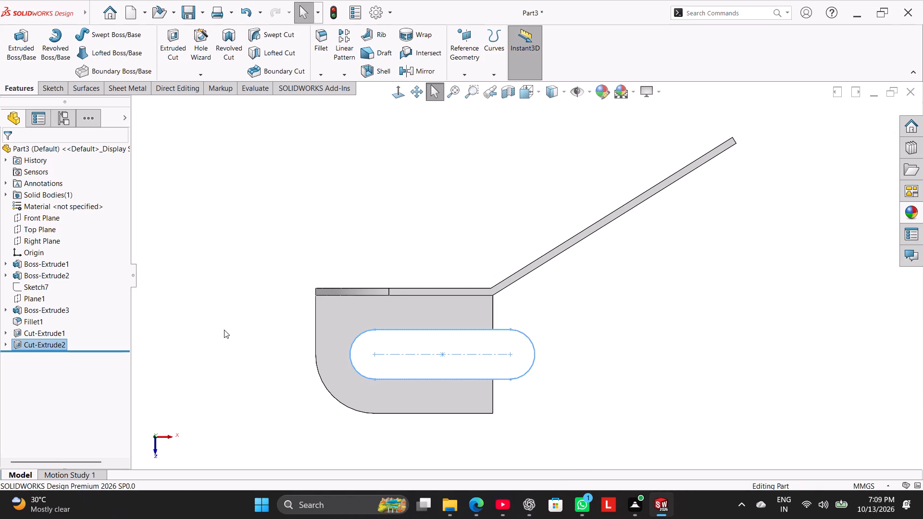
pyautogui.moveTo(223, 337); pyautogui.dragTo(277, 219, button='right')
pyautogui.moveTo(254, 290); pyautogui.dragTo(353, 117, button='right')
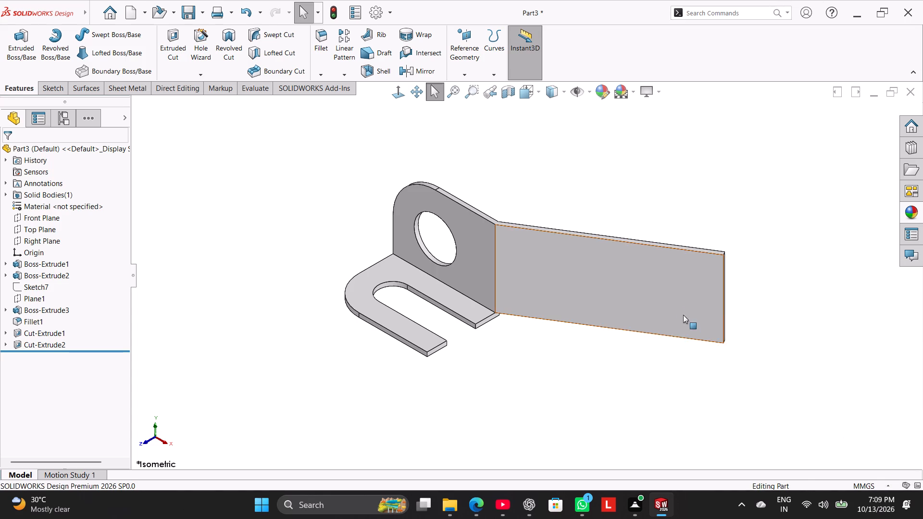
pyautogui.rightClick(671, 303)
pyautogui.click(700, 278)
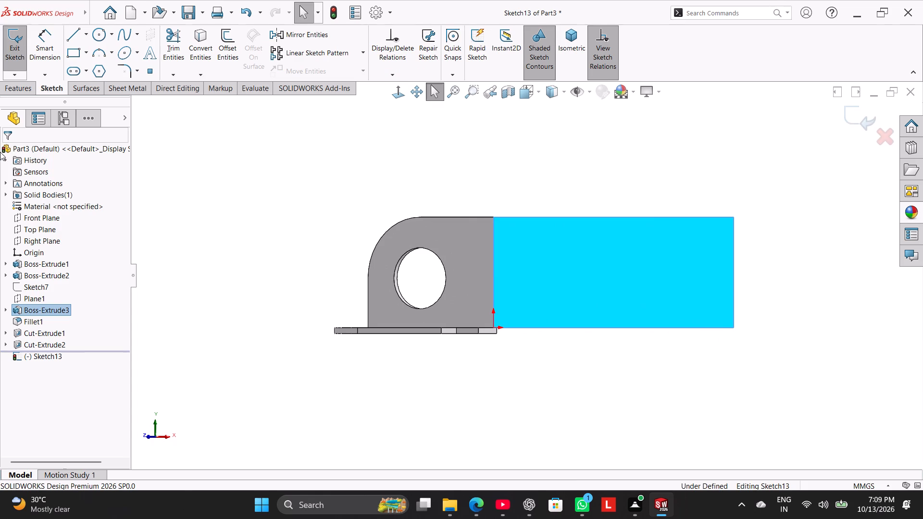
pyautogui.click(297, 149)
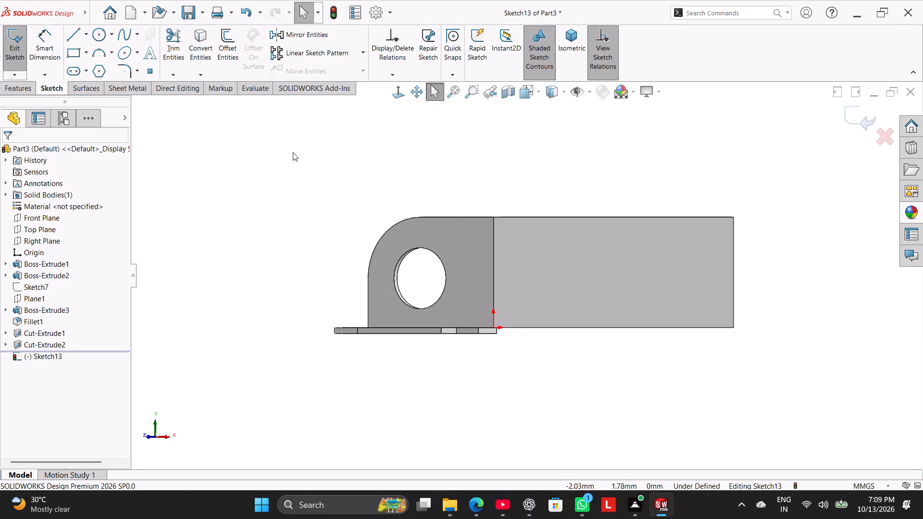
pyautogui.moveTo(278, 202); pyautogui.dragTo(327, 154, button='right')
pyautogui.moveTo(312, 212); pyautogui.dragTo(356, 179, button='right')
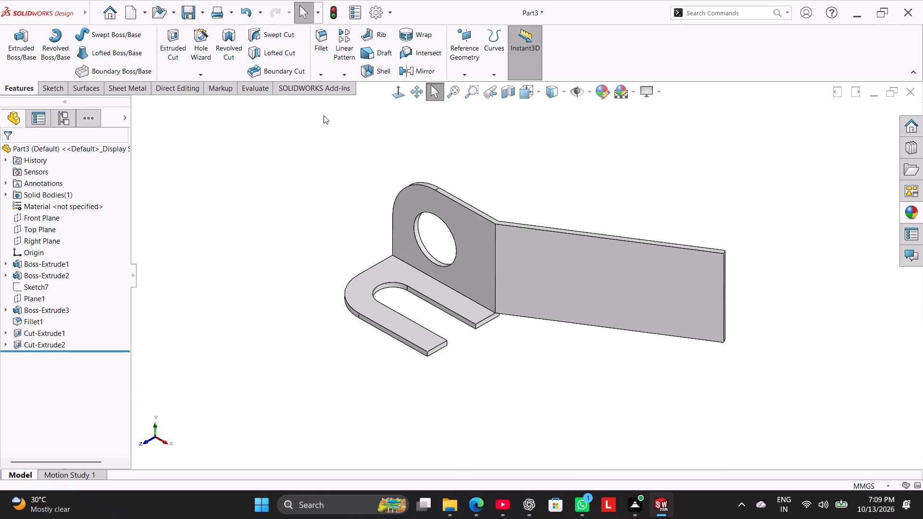
# Apply a full round fillet to the free end of the long angled plate, using its lower, end and upper edge faces.
pyautogui.click(326, 48)
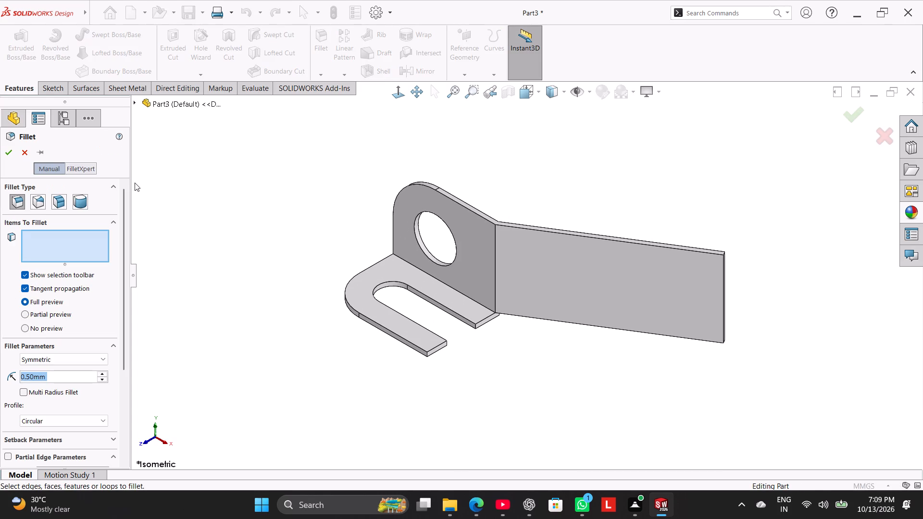
pyautogui.click(78, 203)
pyautogui.moveTo(709, 358); pyautogui.dragTo(649, 253, button='middle')
pyautogui.scroll(-4, 633, 276)
pyautogui.click(524, 269)
pyautogui.click(97, 300)
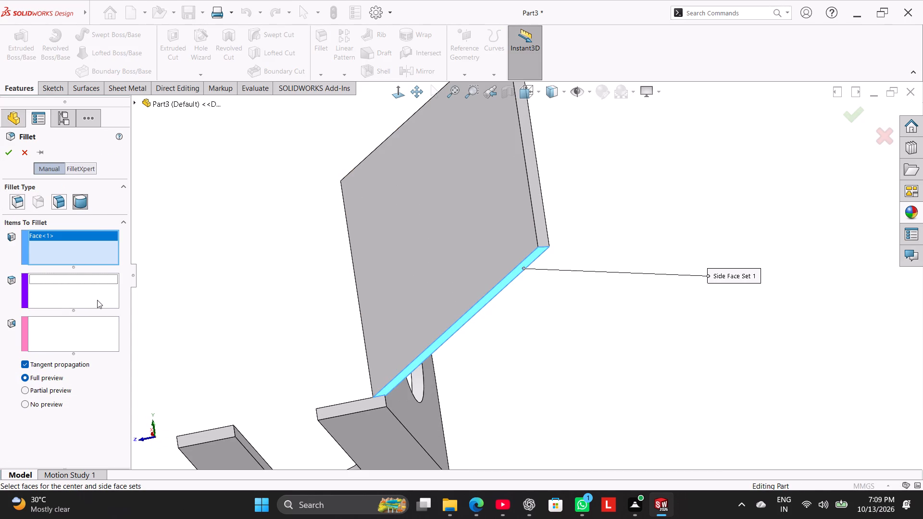
pyautogui.click(529, 182)
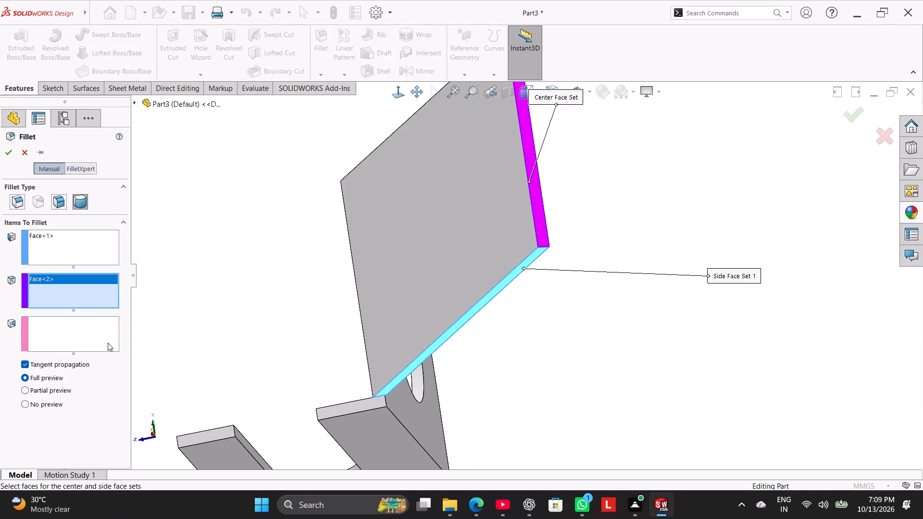
pyautogui.click(101, 341)
pyautogui.scroll(6, 398, 236)
pyautogui.moveTo(478, 179); pyautogui.dragTo(563, 282, button='middle')
pyautogui.scroll(-3, 568, 218)
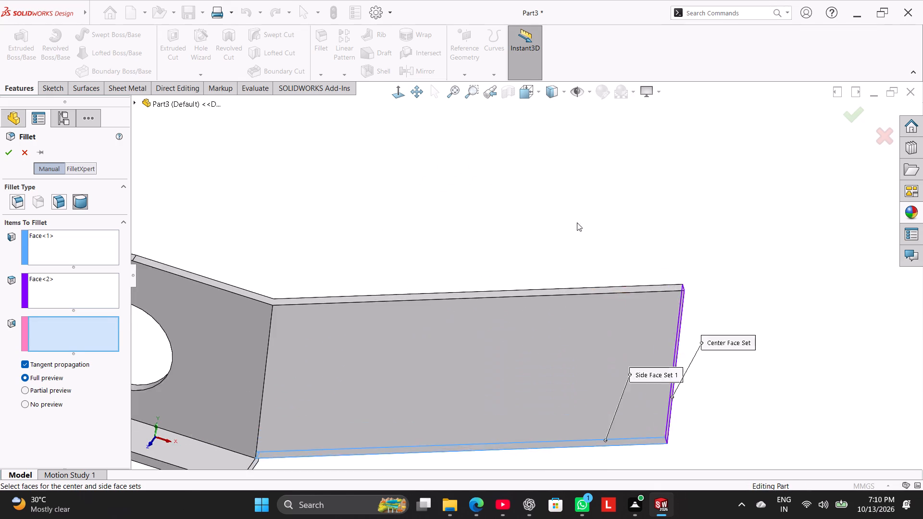
pyautogui.scroll(-3, 577, 222)
pyautogui.click(611, 297)
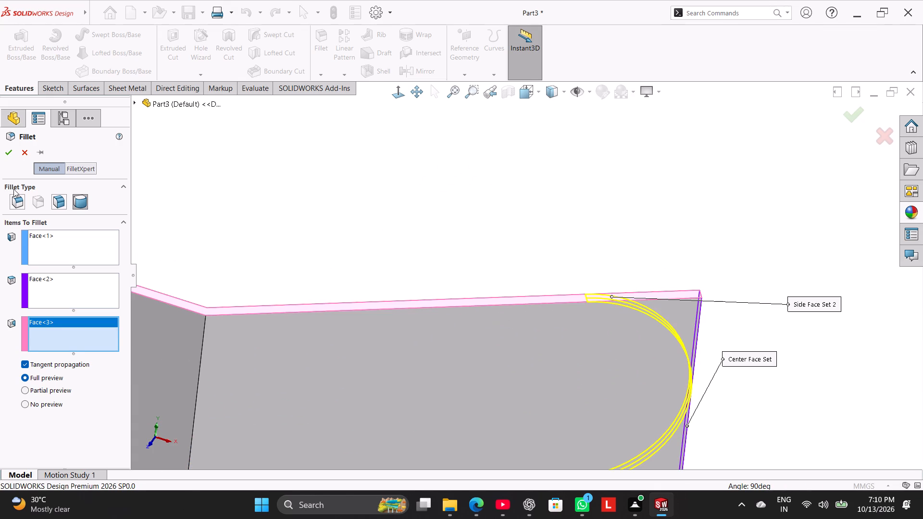
pyautogui.click(8, 155)
pyautogui.click(338, 177)
# On the angled plate's large face, sketch a horizontal straight slot from the rounded end's centre, about 1.30 mm between centres and 0.42 mm wide.
pyautogui.moveTo(358, 233); pyautogui.dragTo(477, 159, button='right')
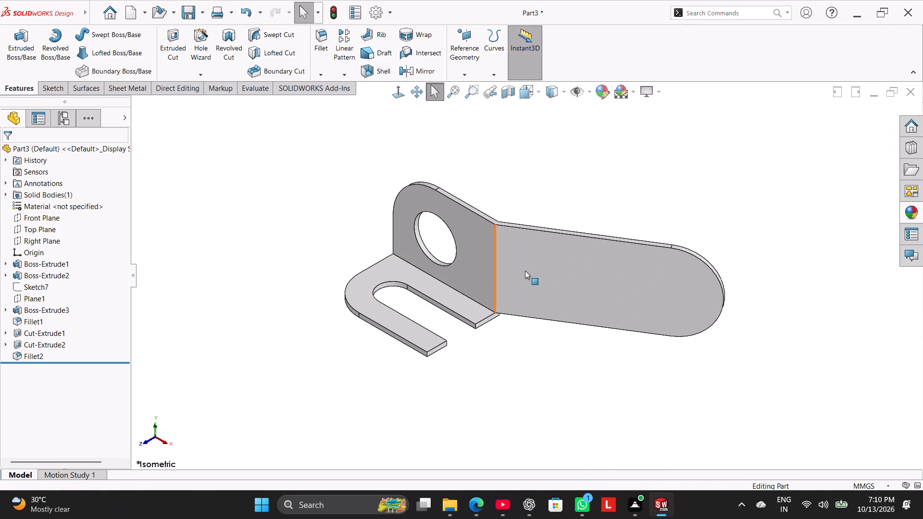
pyautogui.rightClick(540, 269)
pyautogui.click(570, 254)
pyautogui.click(218, 269)
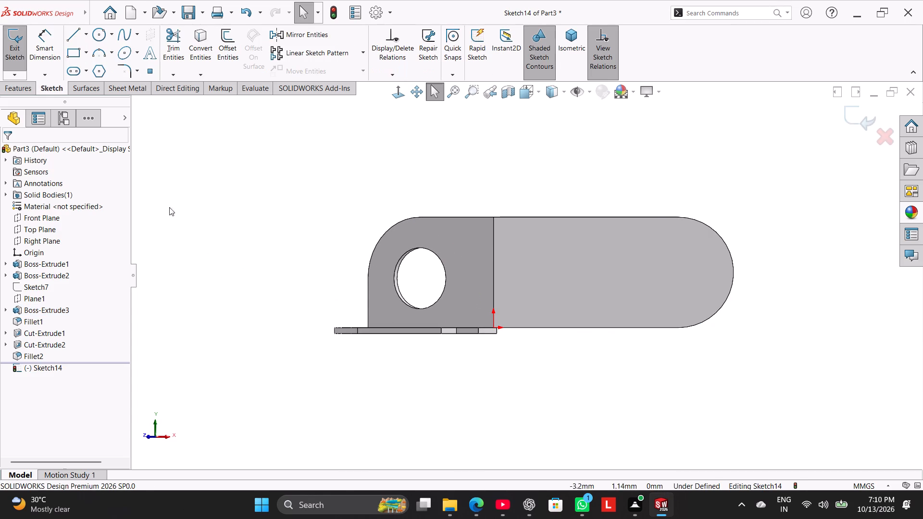
pyautogui.click(75, 73)
pyautogui.scroll(-3, 630, 206)
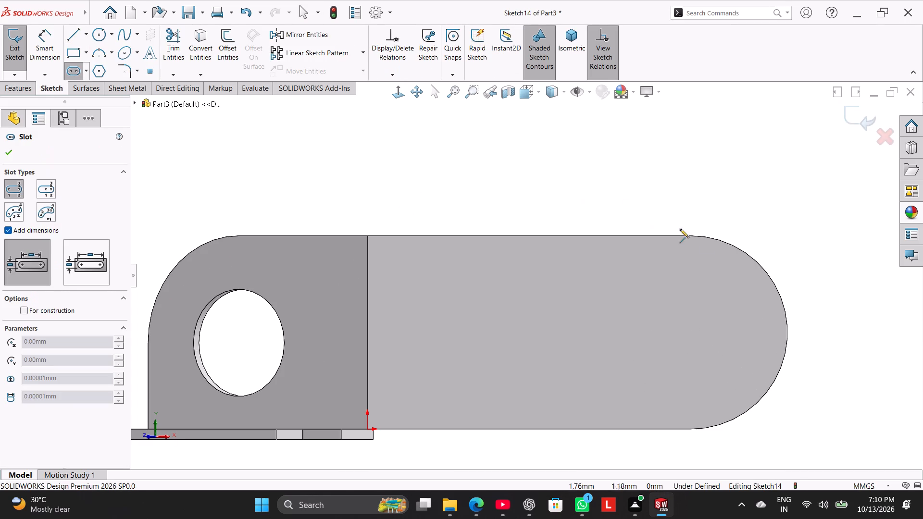
pyautogui.click(690, 333)
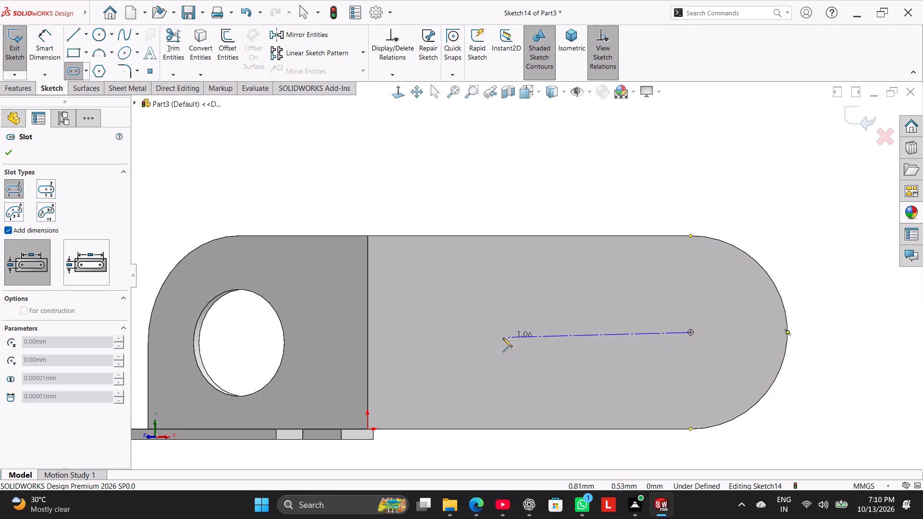
pyautogui.click(466, 330)
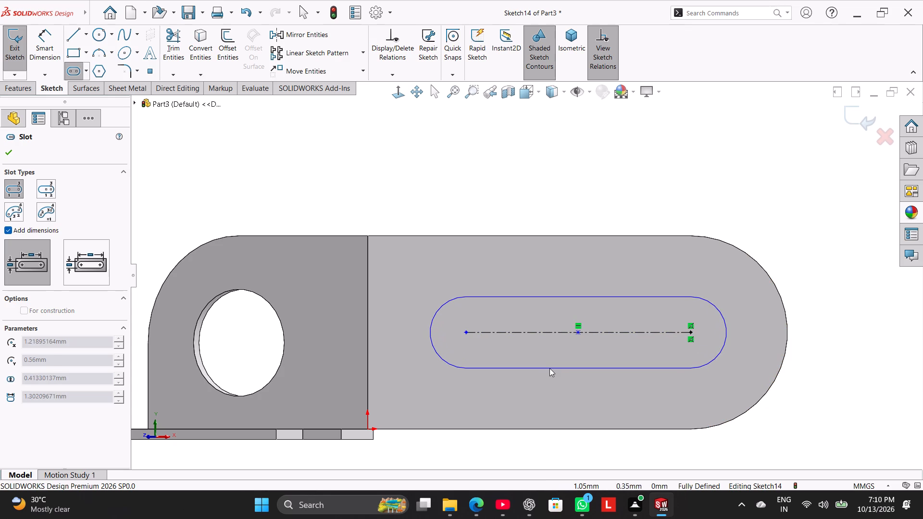
pyautogui.click(549, 369)
pyautogui.rightClick(522, 165)
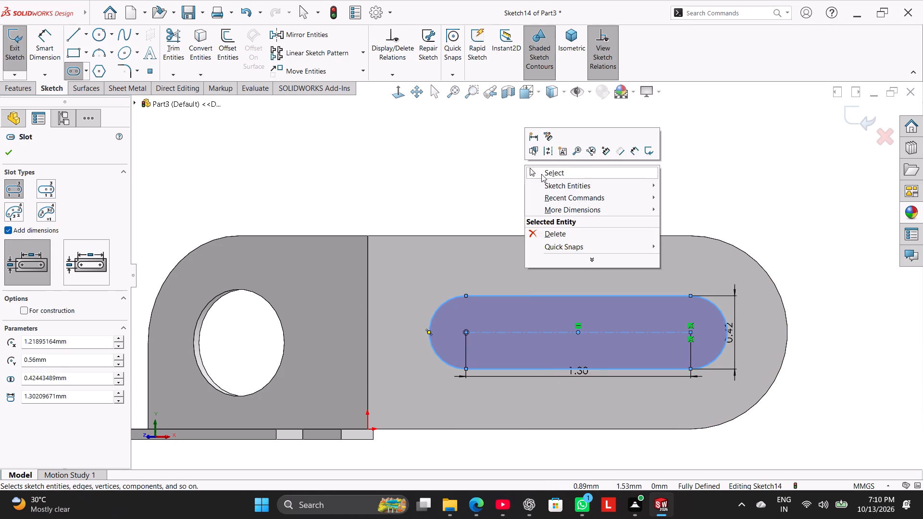
pyautogui.click(541, 174)
pyautogui.scroll(2, 565, 210)
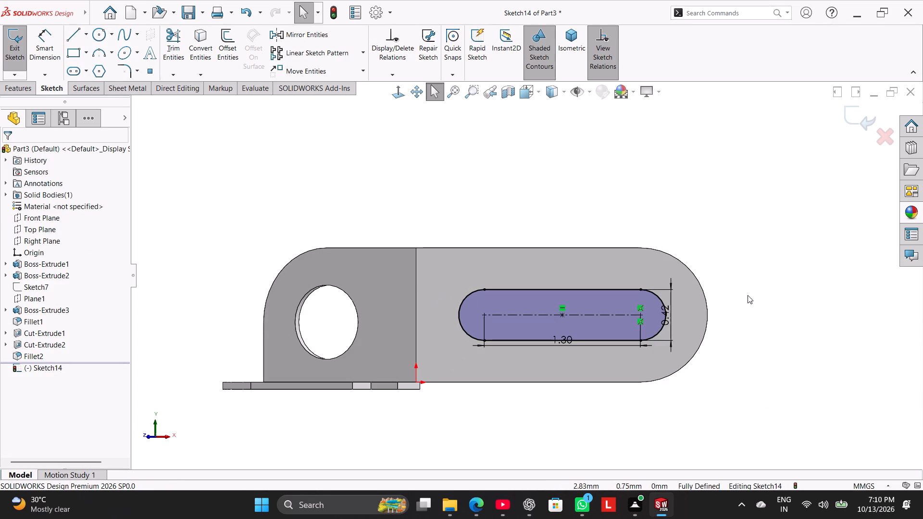
# Replace the slot's width dimension with a 0.28 mm radius dimension on the end arc nearest the plate's rounded end.
pyautogui.rightClick(671, 321)
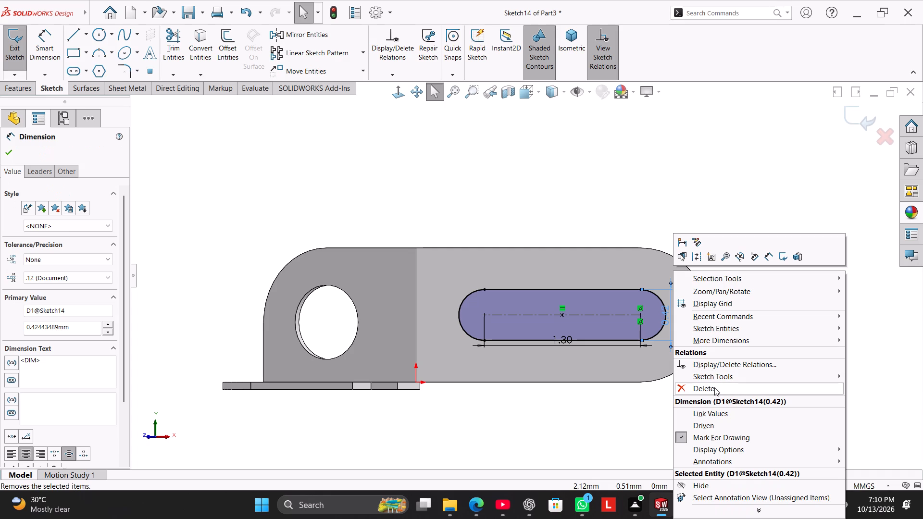
pyautogui.click(714, 387)
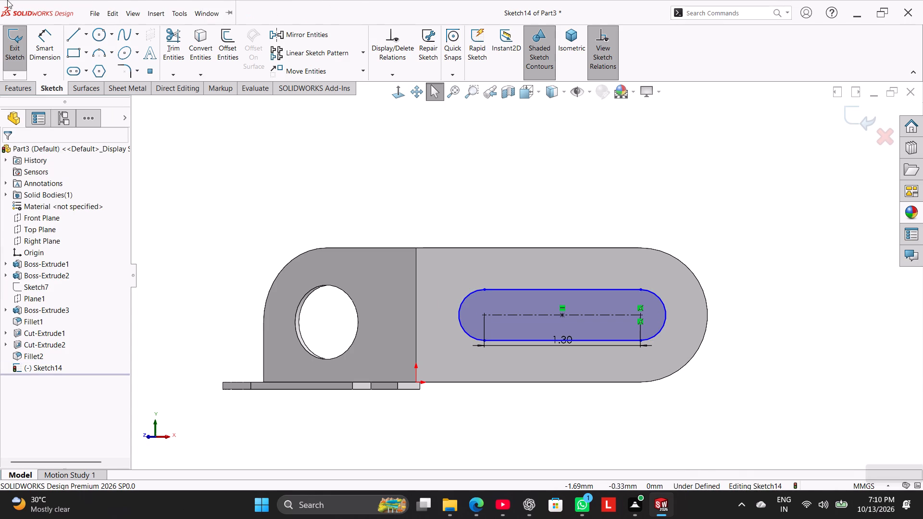
pyautogui.click(51, 53)
pyautogui.moveTo(660, 302); pyautogui.dragTo(663, 297)
pyautogui.click(712, 208)
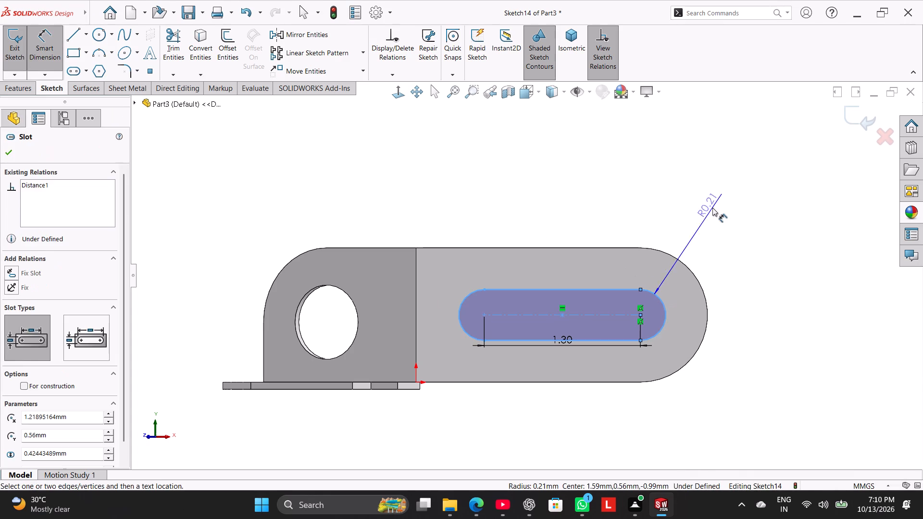
pyautogui.press('.')
pyautogui.press('2')
pyautogui.press('8')
pyautogui.press('Return')
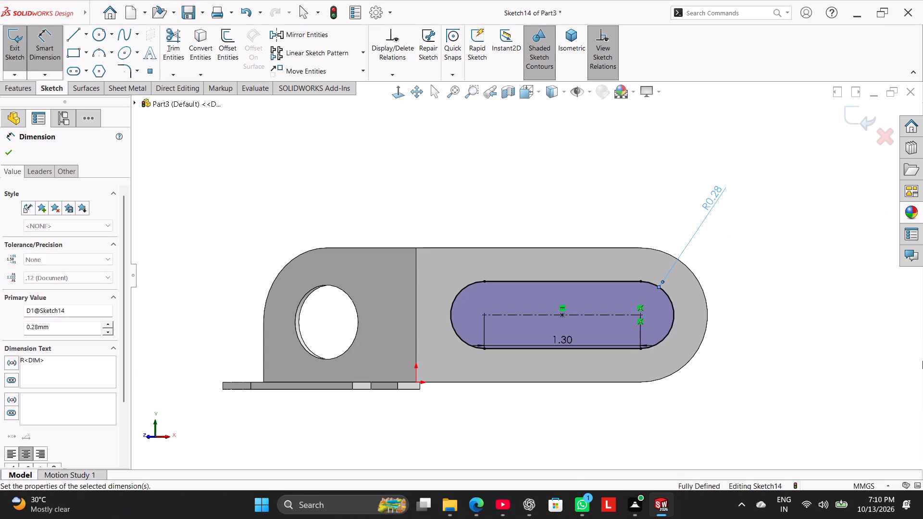
pyautogui.rightClick(331, 180)
pyautogui.click(371, 207)
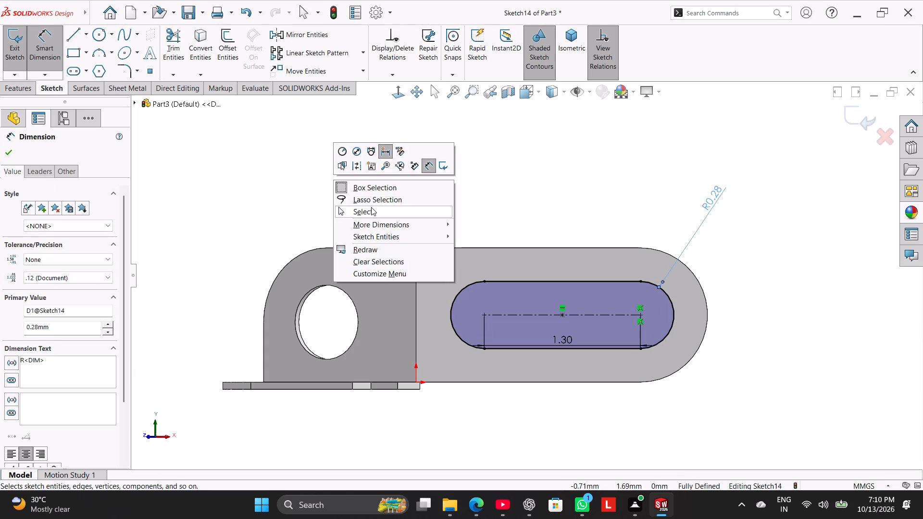
# Move the slot's centre-to-centre dimension above the plate and set it to 1.25 mm.
pyautogui.moveTo(562, 341); pyautogui.dragTo(539, 224)
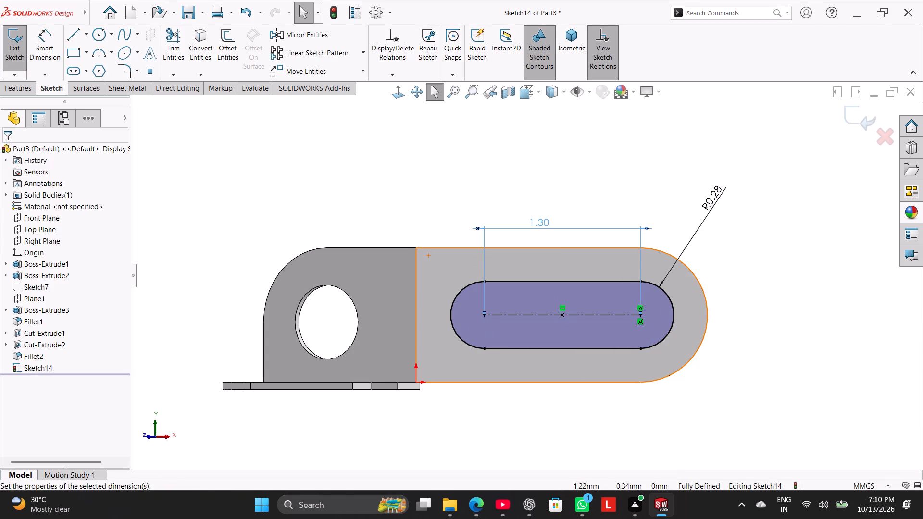
pyautogui.click(407, 193)
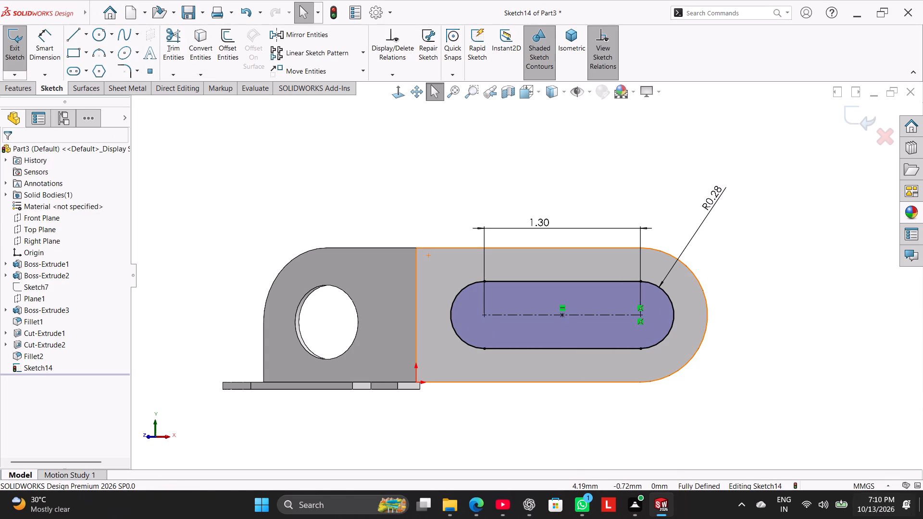
pyautogui.moveTo(540, 221); pyautogui.dragTo(545, 233)
pyautogui.doubleClick(545, 233)
pyautogui.press('1')
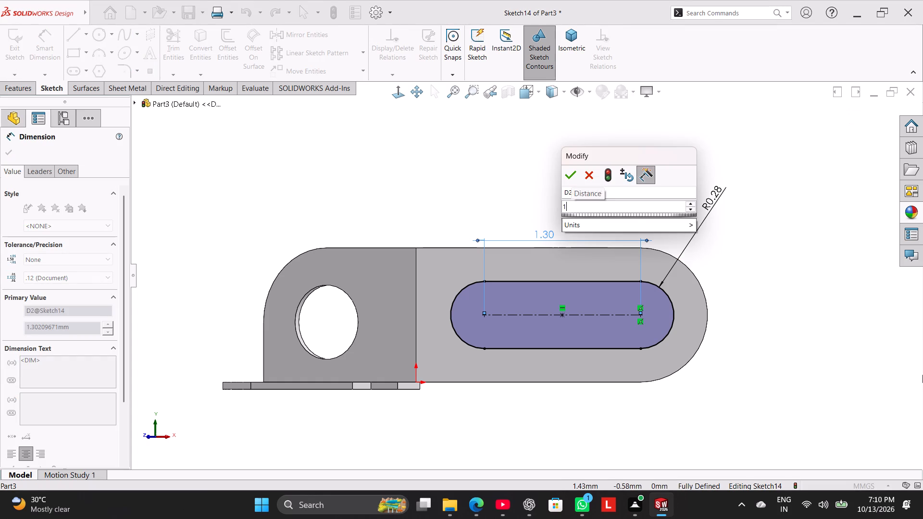
pyautogui.write('.25')
pyautogui.press('Return')
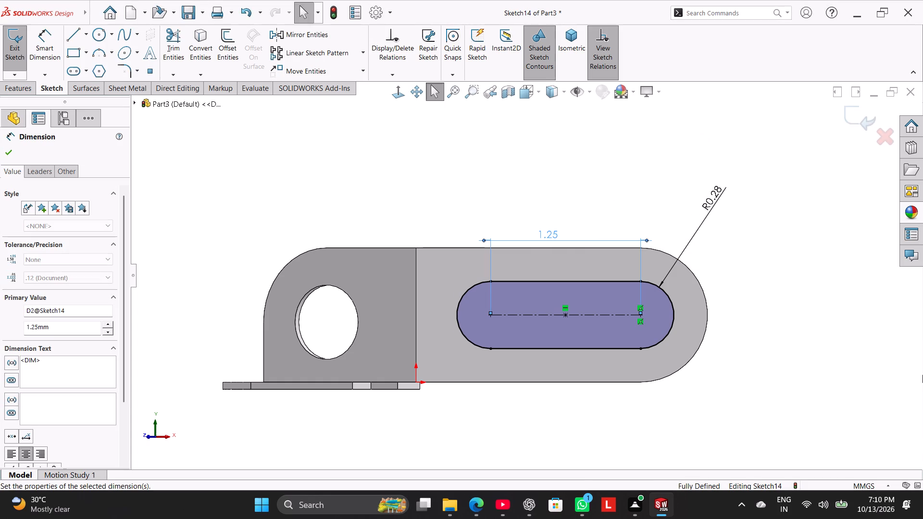
pyautogui.click(360, 192)
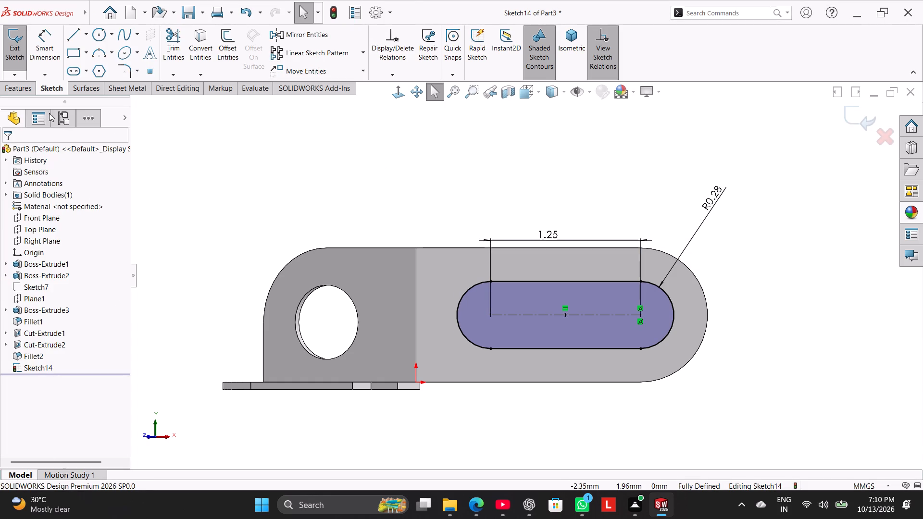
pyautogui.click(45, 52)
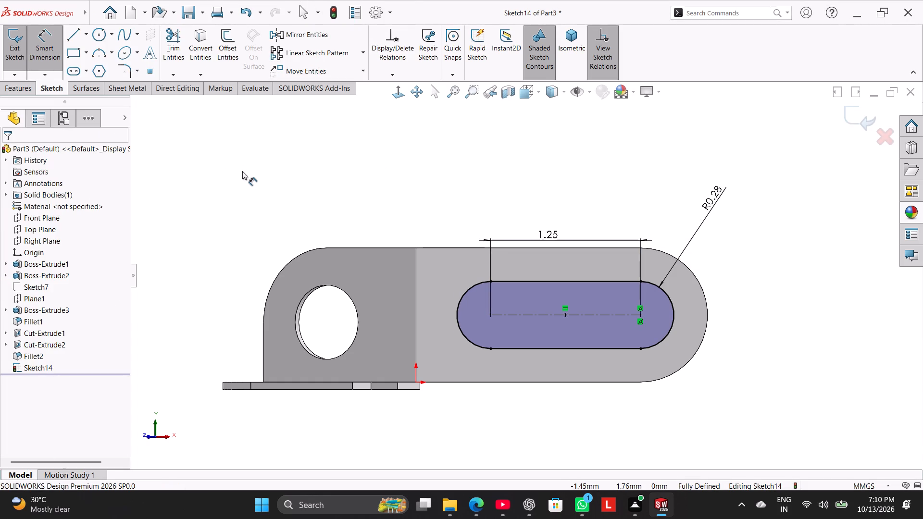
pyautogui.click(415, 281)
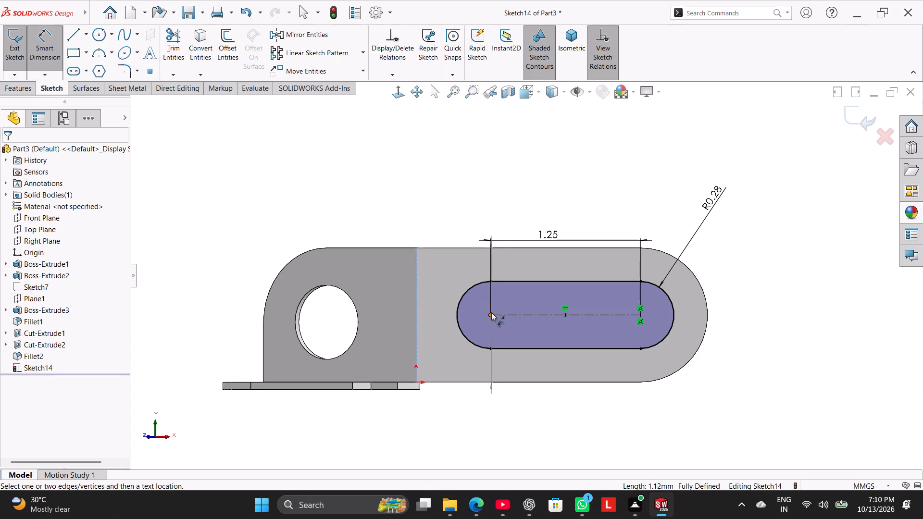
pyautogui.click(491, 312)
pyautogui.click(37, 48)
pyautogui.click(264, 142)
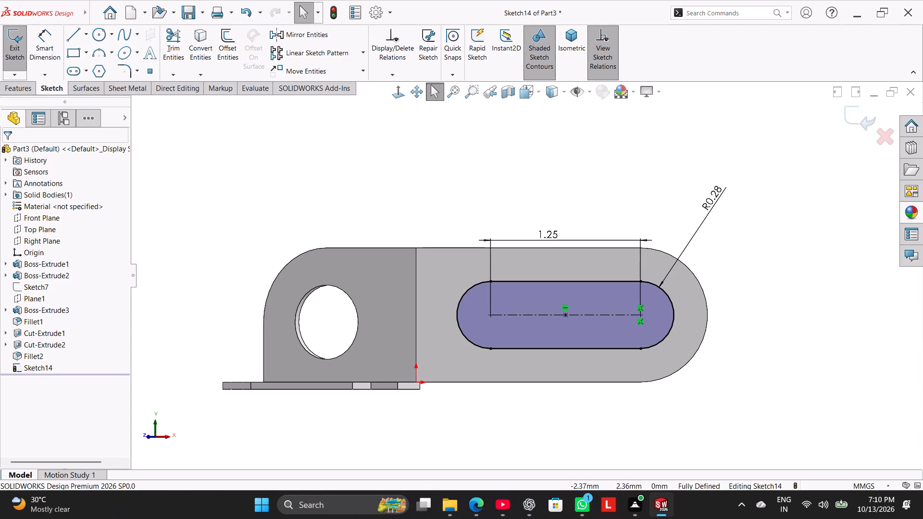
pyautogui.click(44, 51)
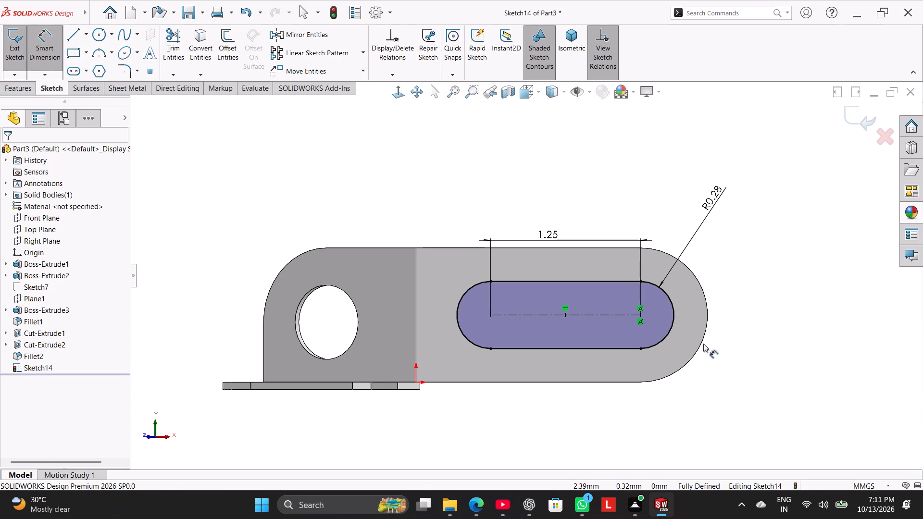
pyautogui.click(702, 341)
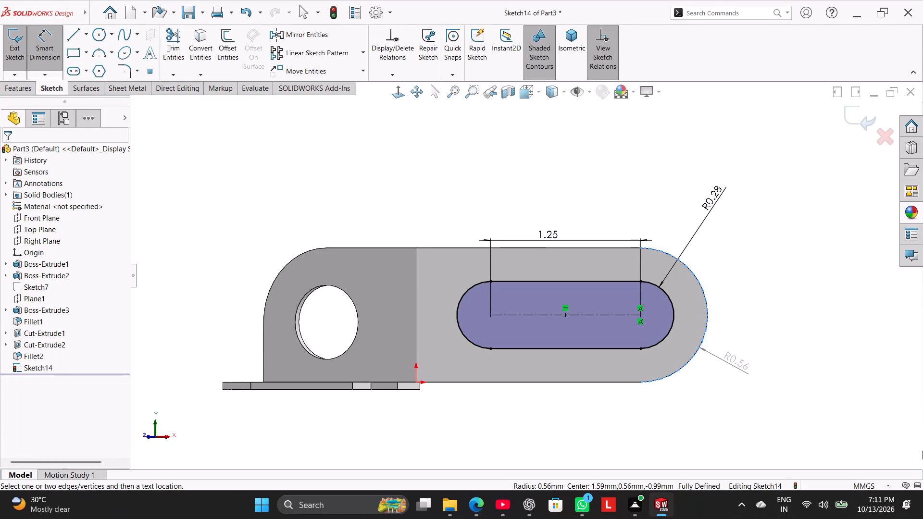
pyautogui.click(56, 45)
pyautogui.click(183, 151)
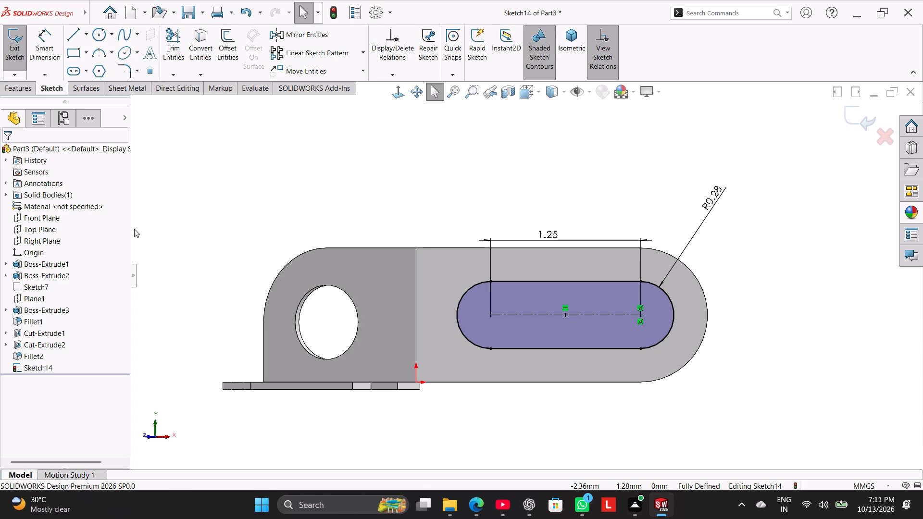
# Sketch a corner rectangle about 0.16 mm high from inside the slot's outer end to beyond the plate's rounded end.
pyautogui.click(75, 53)
pyautogui.click(659, 307)
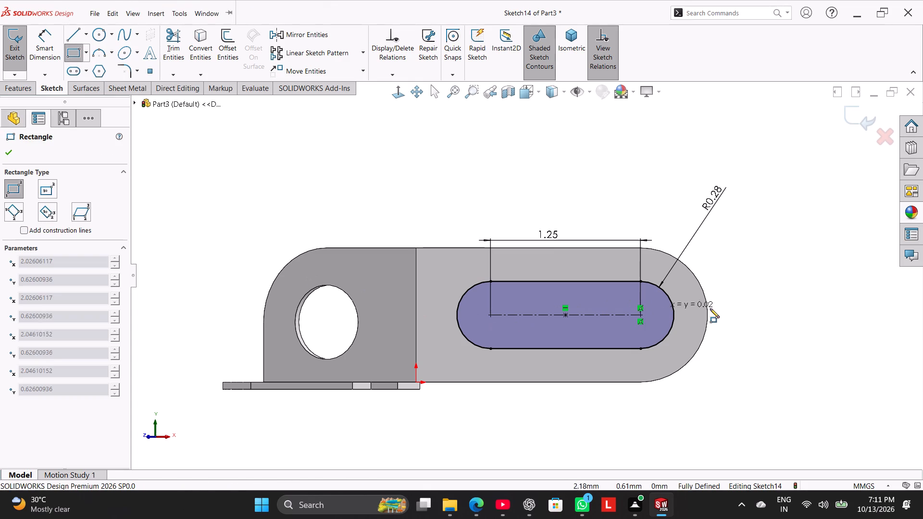
pyautogui.click(730, 327)
pyautogui.rightClick(752, 267)
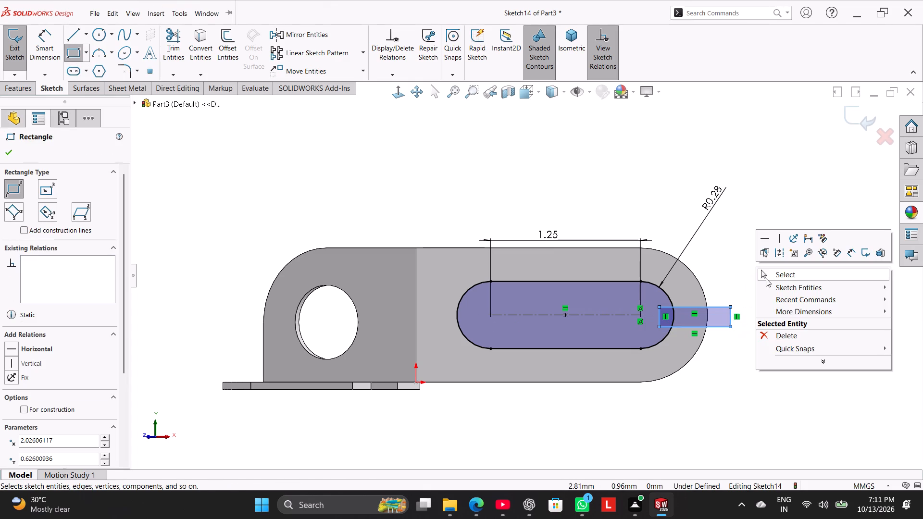
pyautogui.click(767, 277)
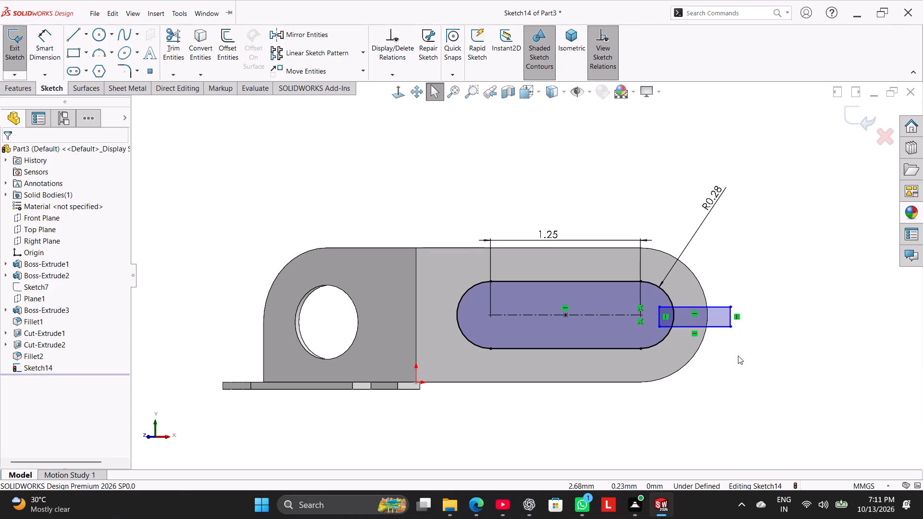
# Make the midpoint of the rectangle's outer vertical side coincident with the slot's centreline.
pyautogui.keyDown('ctrl'); pyautogui.scroll(-4, 736, 356); pyautogui.keyUp('ctrl')
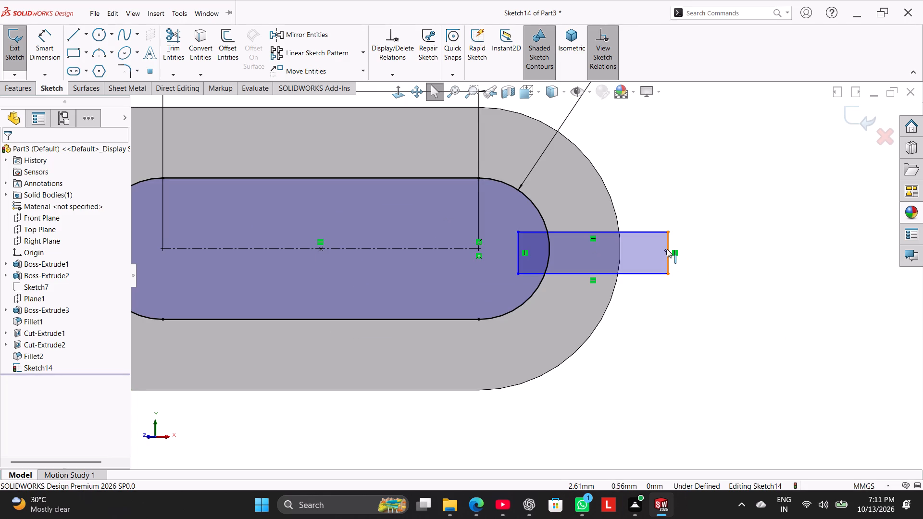
pyautogui.keyDown('ctrl'); pyautogui.click(667, 251); pyautogui.keyUp('ctrl')
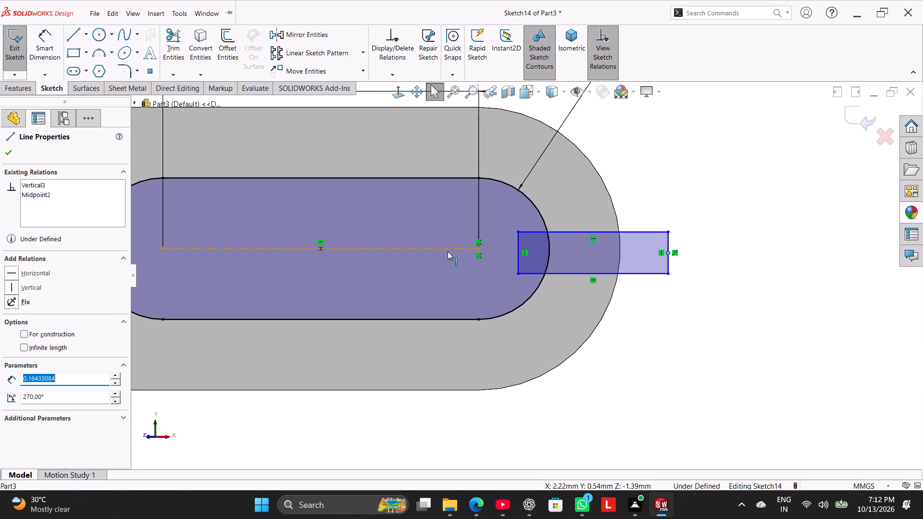
pyautogui.keyDown('ctrl'); pyautogui.click(448, 251); pyautogui.keyUp('ctrl')
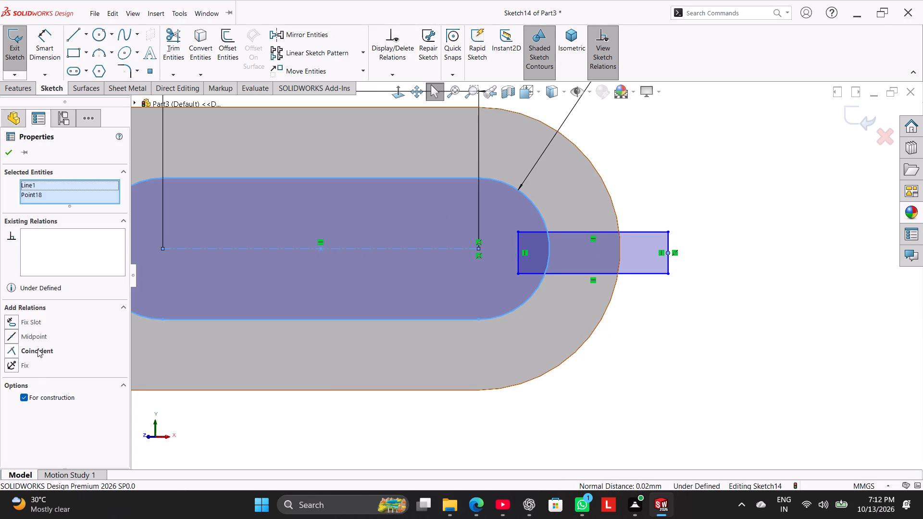
pyautogui.click(37, 349)
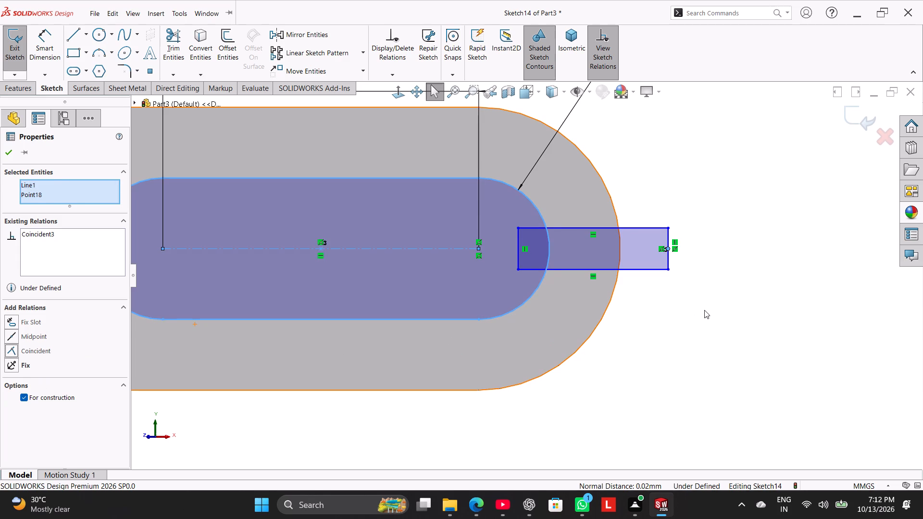
# Draw a construction centreline about 0.75 mm long from the slot's outer arc centre to the midpoint of the rectangle's outer side.
pyautogui.click(704, 310)
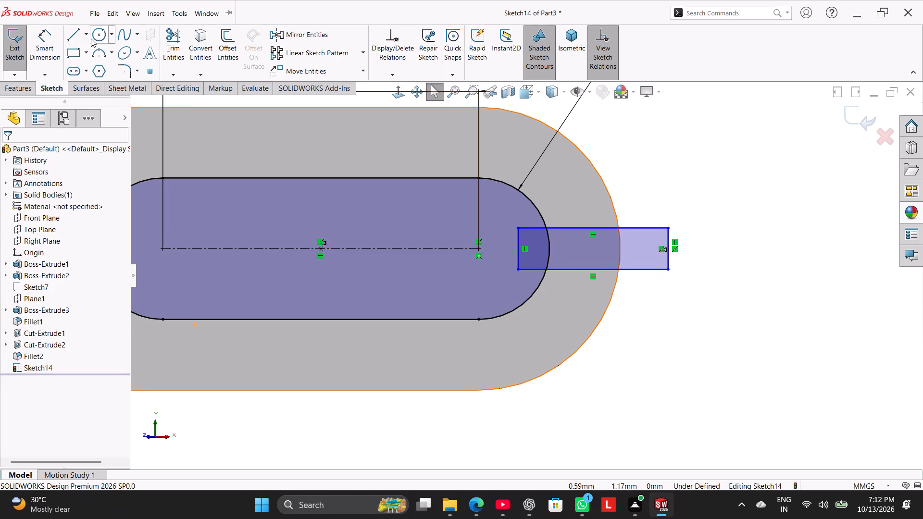
pyautogui.click(84, 33)
pyautogui.click(84, 58)
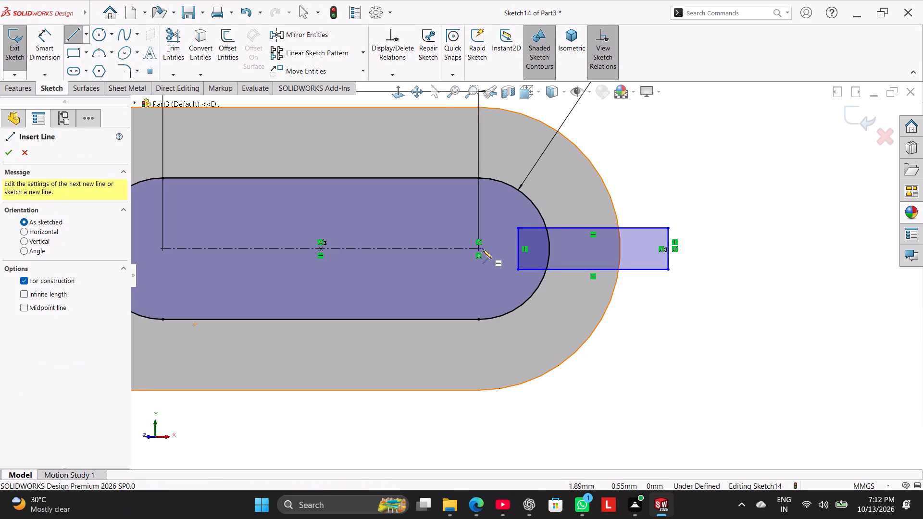
pyautogui.click(478, 249)
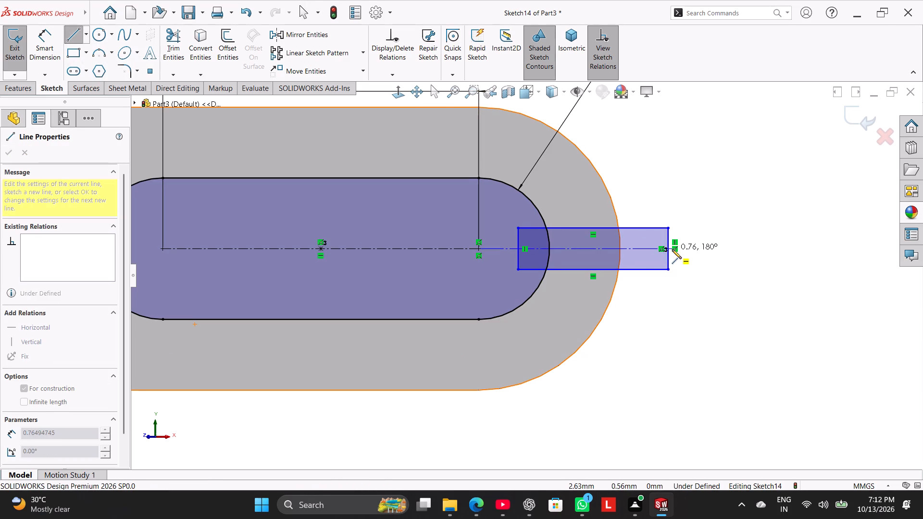
pyautogui.scroll(-9, 672, 249)
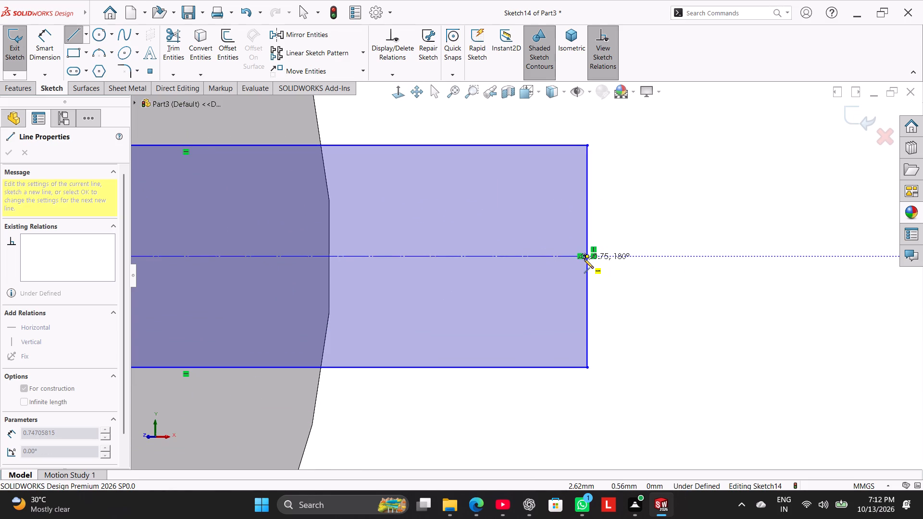
pyautogui.click(585, 258)
pyautogui.rightClick(627, 220)
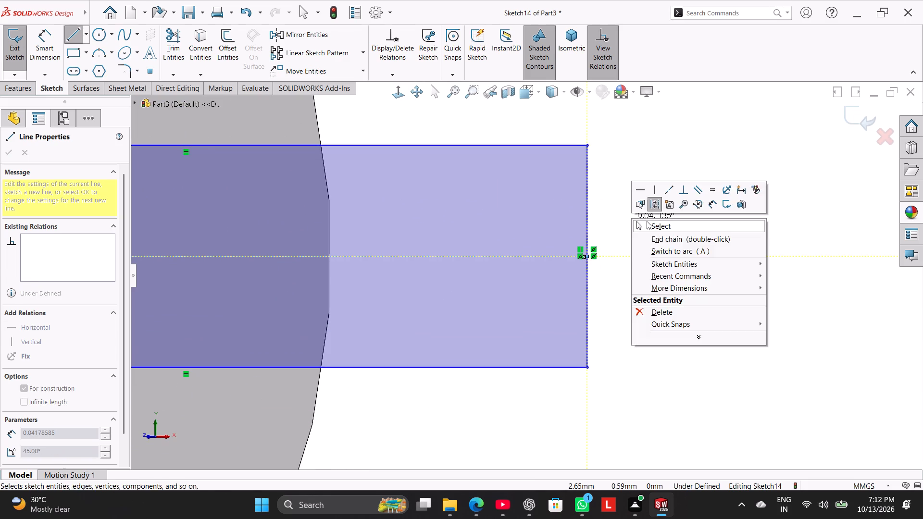
pyautogui.click(647, 221)
# Dimension the height between the rectangle's two horizontal sides and set it to 0.12 mm.
pyautogui.scroll(6, 615, 286)
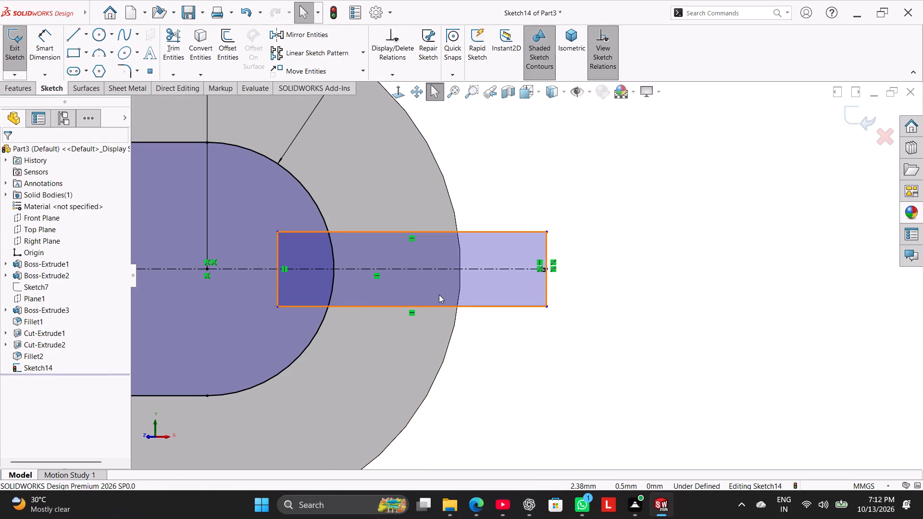
pyautogui.scroll(1, 439, 294)
pyautogui.click(55, 49)
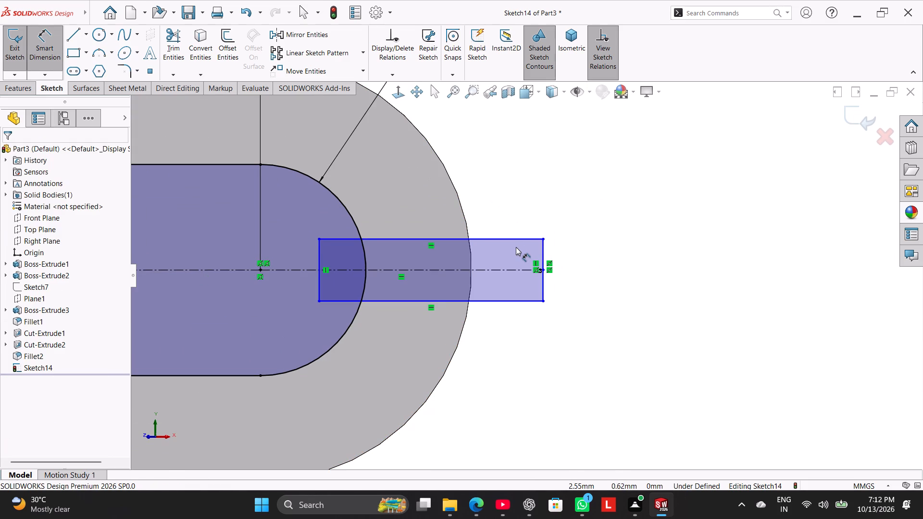
pyautogui.click(516, 238)
pyautogui.click(524, 299)
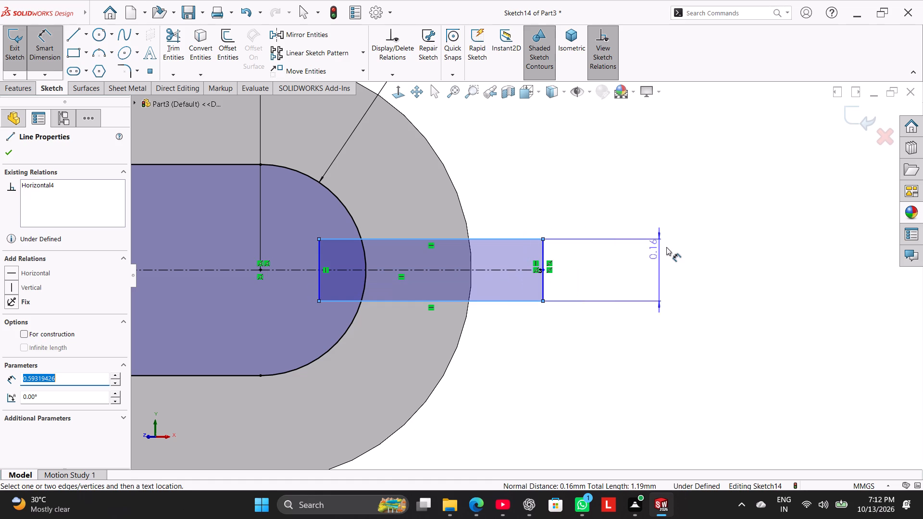
pyautogui.click(668, 270)
pyautogui.write('.12')
pyautogui.press('Return')
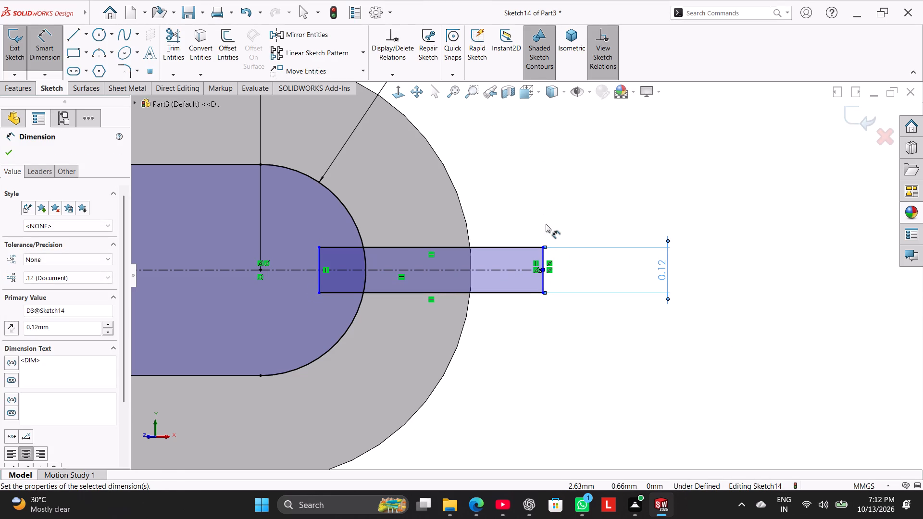
pyautogui.rightClick(546, 223)
pyautogui.click(581, 252)
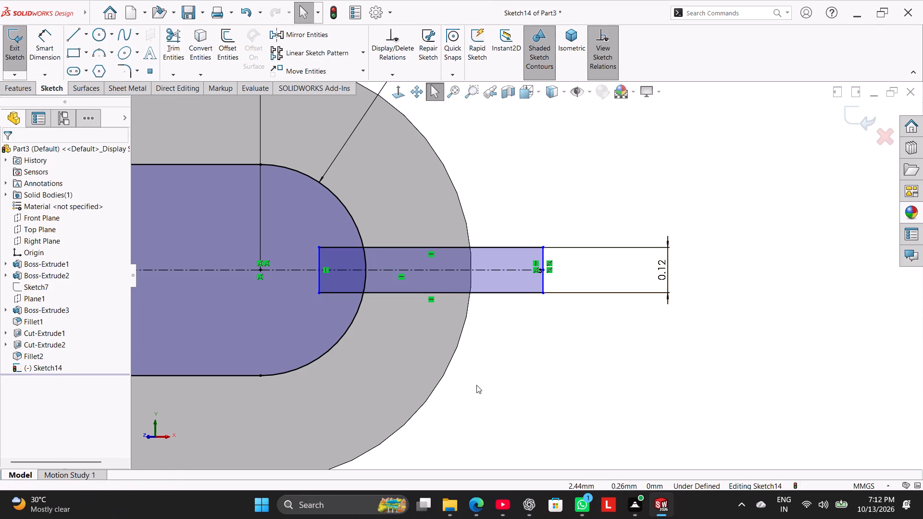
# Shorten the rectangle by moving its outer vertical side inward to just inside the plate's rounded end.
pyautogui.moveTo(543, 280); pyautogui.dragTo(496, 282)
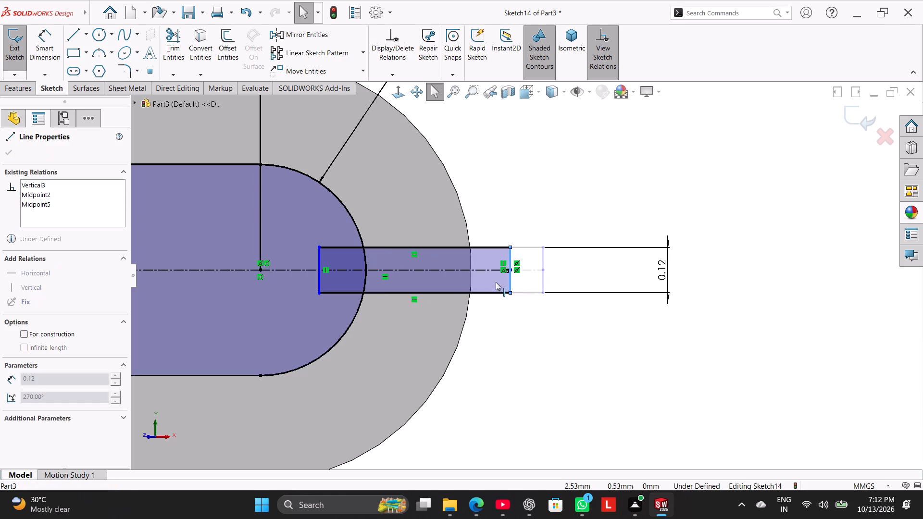
pyautogui.moveTo(496, 282); pyautogui.dragTo(470, 282)
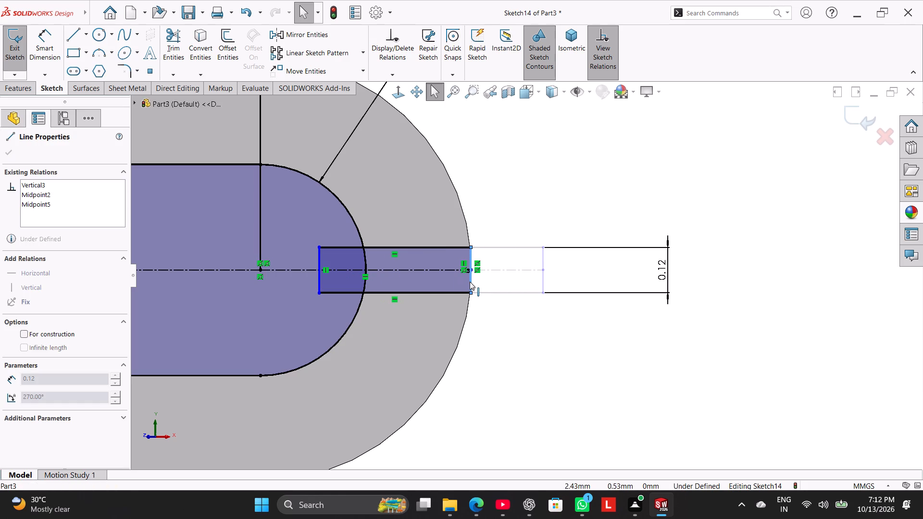
pyautogui.moveTo(470, 282); pyautogui.dragTo(470, 282)
pyautogui.click(497, 307)
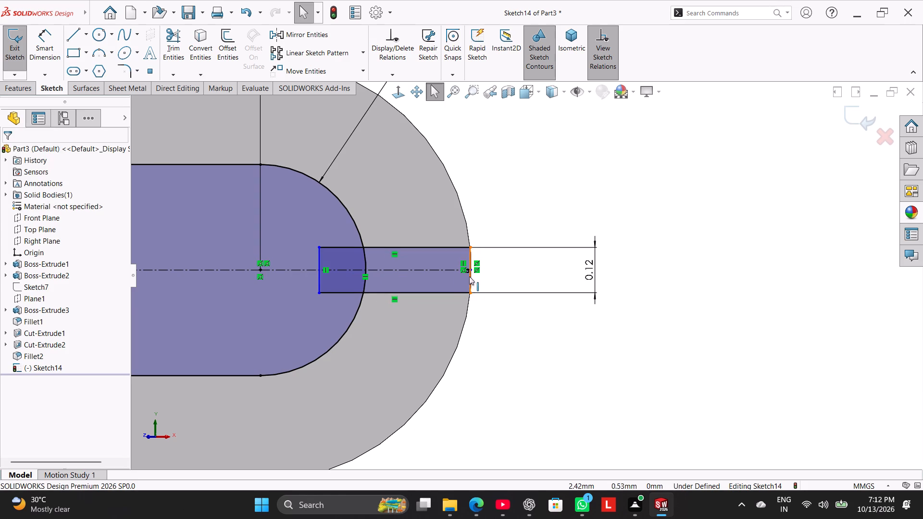
pyautogui.scroll(-4, 472, 248)
pyautogui.moveTo(482, 278); pyautogui.dragTo(458, 280)
pyautogui.moveTo(523, 284); pyautogui.dragTo(517, 284)
# Make the rectangle's upper outer corner coincident with the plate's rounded edge.
pyautogui.keyDown('ctrl'); pyautogui.click(457, 253); pyautogui.keyUp('ctrl')
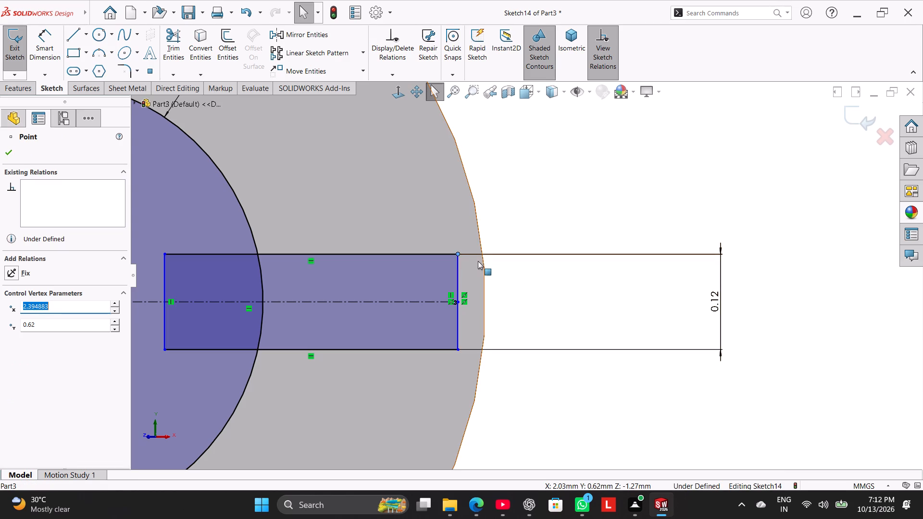
pyautogui.keyDown('ctrl'); pyautogui.click(484, 265); pyautogui.keyUp('ctrl')
pyautogui.click(42, 350)
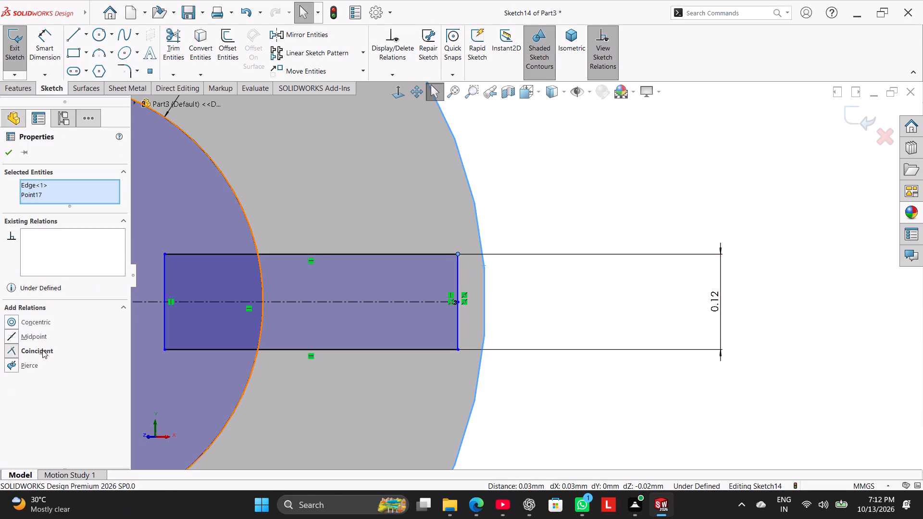
pyautogui.click(533, 366)
# Make the rectangle's upper inner corner coincident with the slot's outer end arc.
pyautogui.moveTo(536, 374); pyautogui.dragTo(443, 387, button='middle')
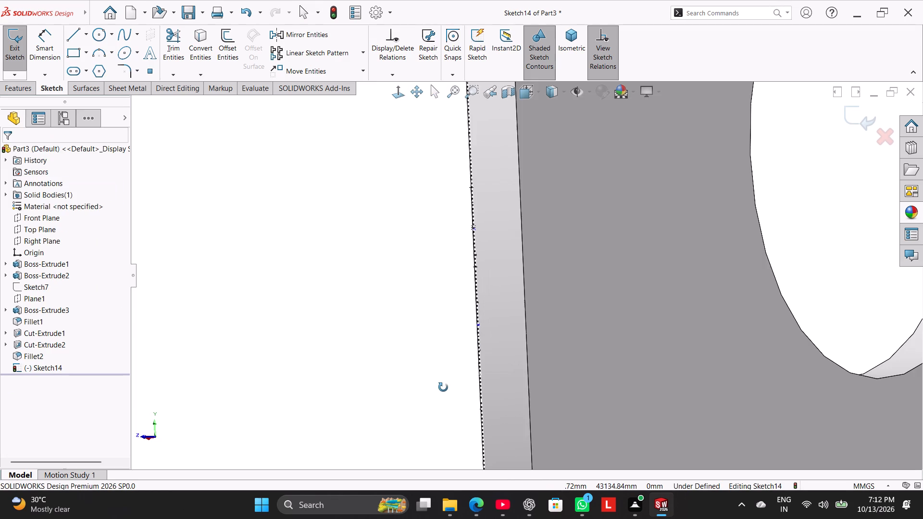
pyautogui.moveTo(443, 387); pyautogui.dragTo(511, 376, button='middle')
pyautogui.click(511, 381)
pyautogui.scroll(3, 529, 387)
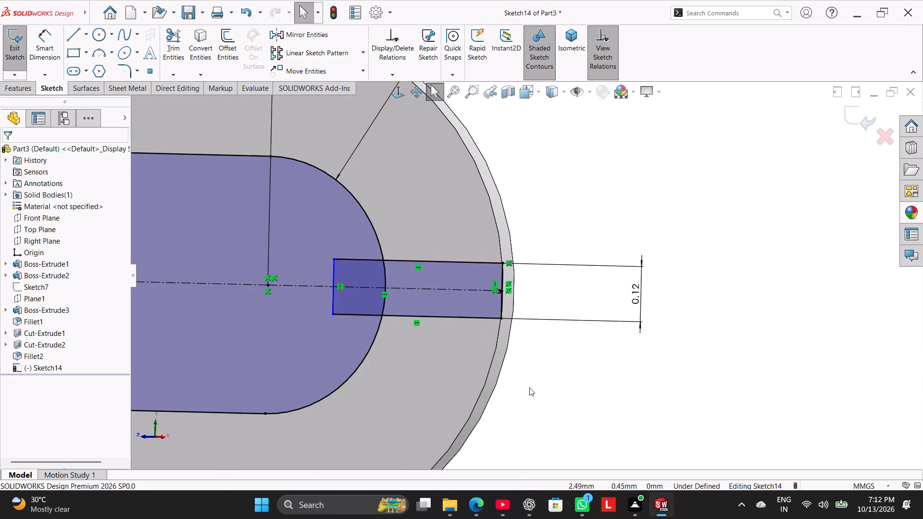
pyautogui.scroll(1, 529, 387)
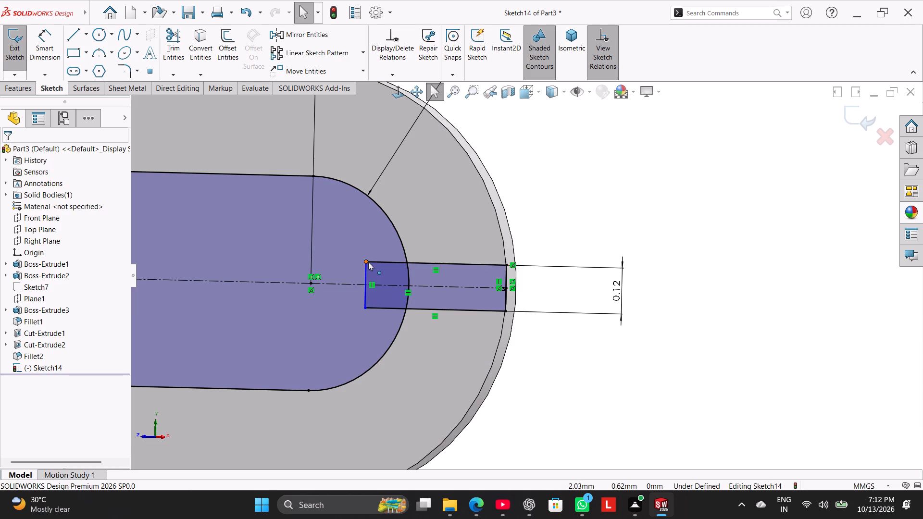
pyautogui.keyDown('ctrl'); pyautogui.click(364, 261); pyautogui.keyUp('ctrl')
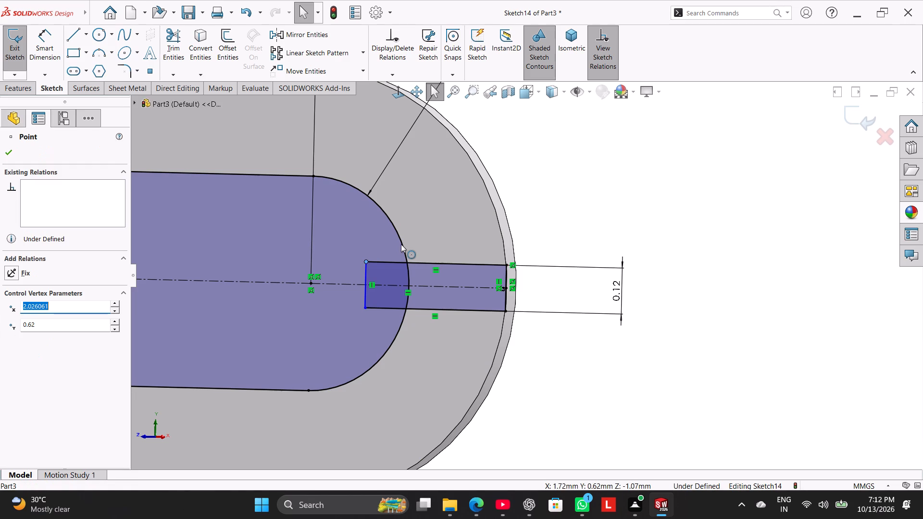
pyautogui.keyDown('ctrl'); pyautogui.click(401, 244); pyautogui.keyUp('ctrl')
pyautogui.click(42, 366)
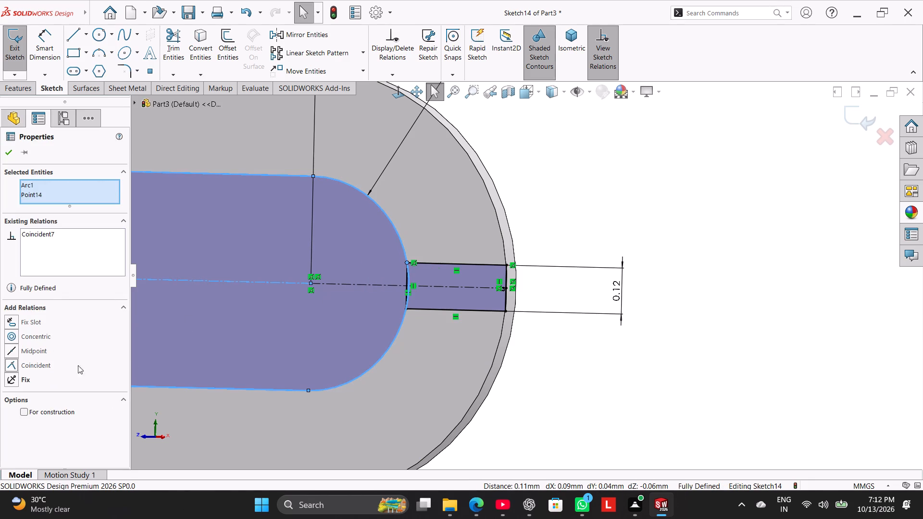
pyautogui.click(599, 350)
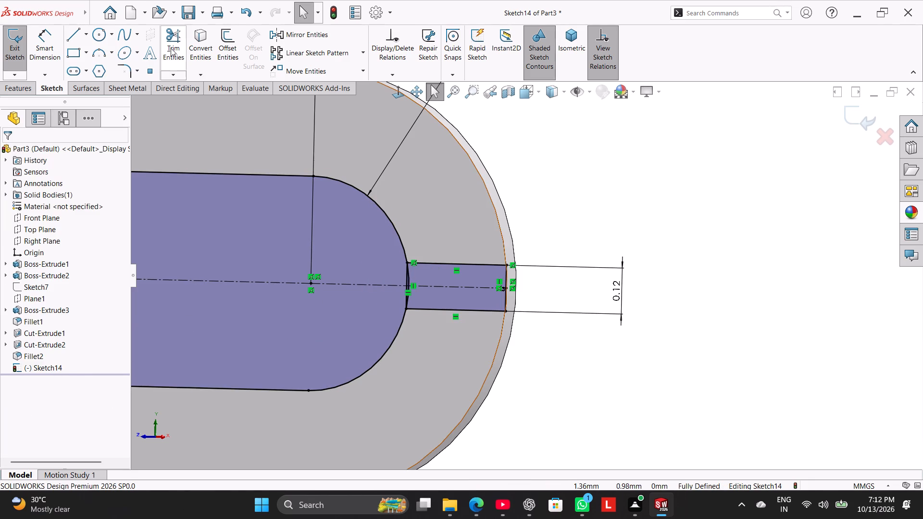
# Trim away the slot arc piece and the rectangle's inner side where they meet, joining both shapes into one profile.
pyautogui.click(171, 48)
pyautogui.moveTo(437, 272); pyautogui.dragTo(393, 280)
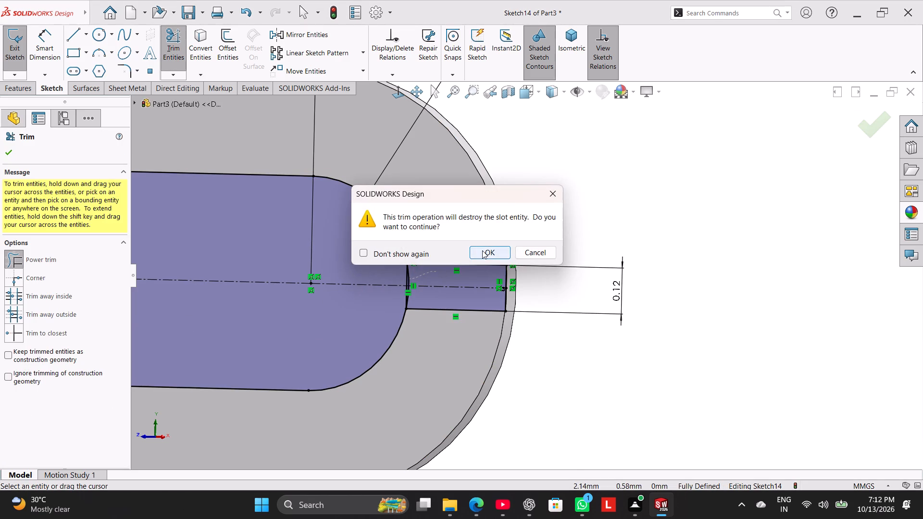
pyautogui.click(483, 250)
pyautogui.moveTo(436, 301); pyautogui.dragTo(389, 305)
pyautogui.moveTo(425, 278); pyautogui.dragTo(388, 278)
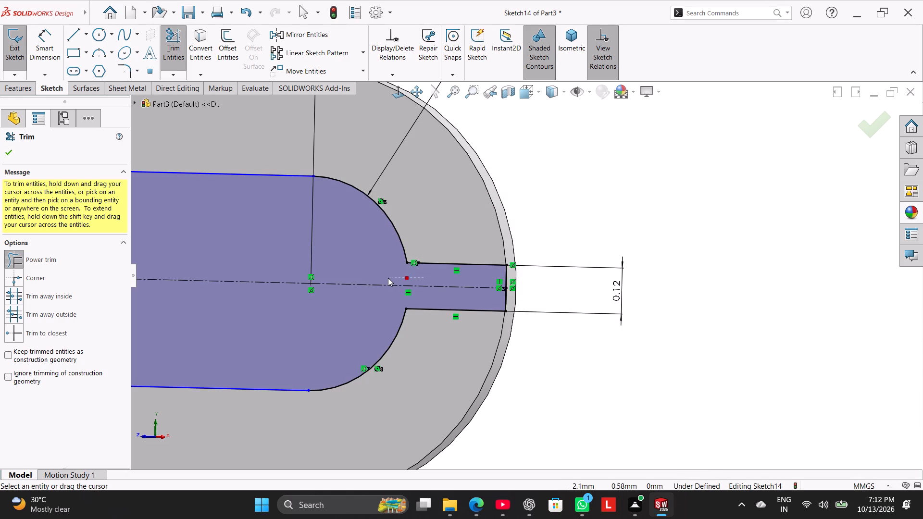
pyautogui.moveTo(388, 278); pyautogui.dragTo(387, 278)
pyautogui.scroll(5, 461, 308)
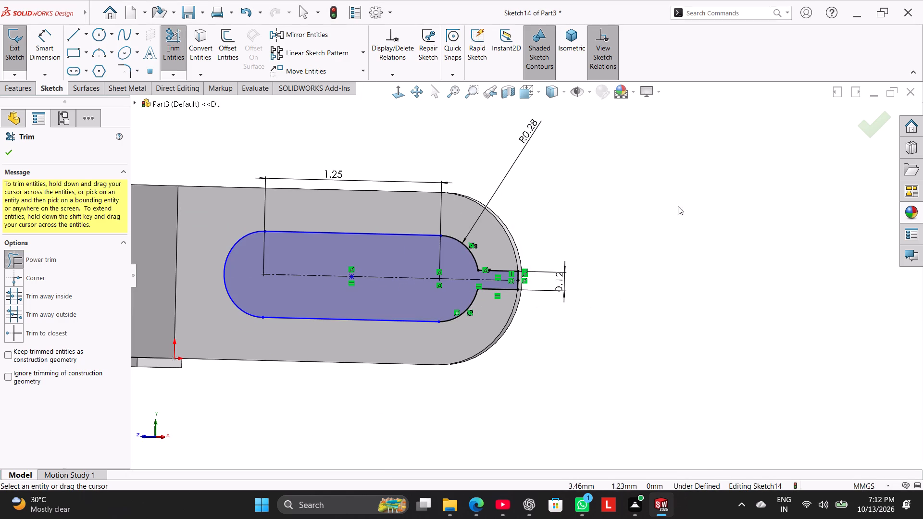
pyautogui.rightClick(511, 406)
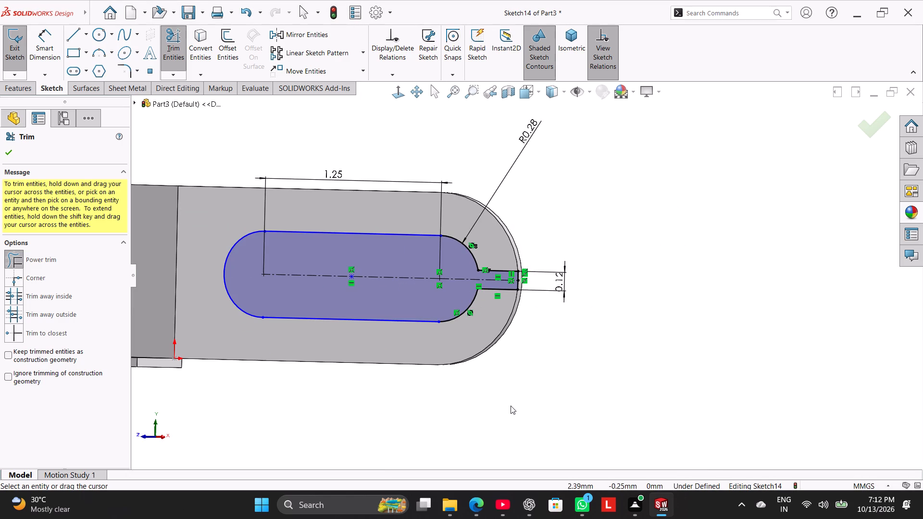
pyautogui.rightClick(511, 406)
pyautogui.click(511, 406)
pyautogui.rightClick(511, 406)
pyautogui.click(646, 193)
pyautogui.click(10, 153)
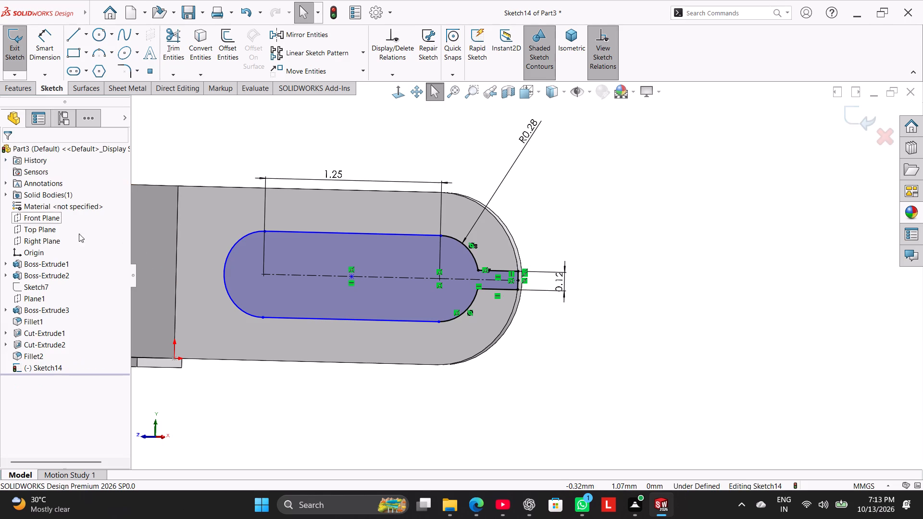
# Make the arc at the slot's inner end equal to the 0.28 mm radius arc at its outer end.
pyautogui.keyDown('ctrl'); pyautogui.click(473, 253); pyautogui.keyUp('ctrl')
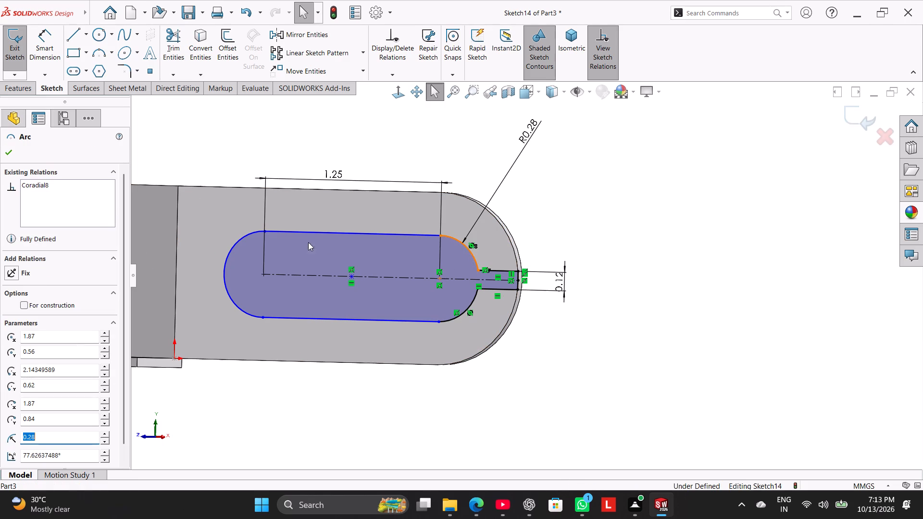
pyautogui.keyDown('ctrl'); pyautogui.click(237, 245); pyautogui.keyUp('ctrl')
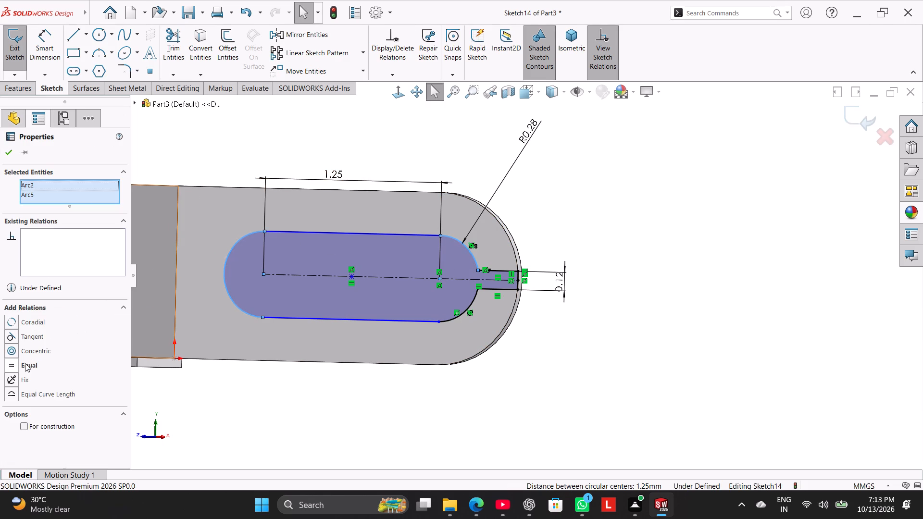
pyautogui.click(25, 351)
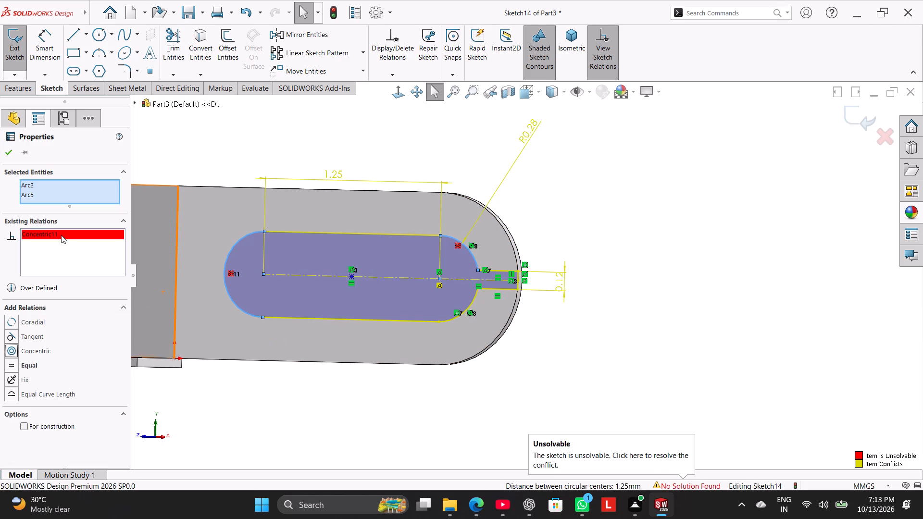
pyautogui.rightClick(61, 234)
pyautogui.click(81, 254)
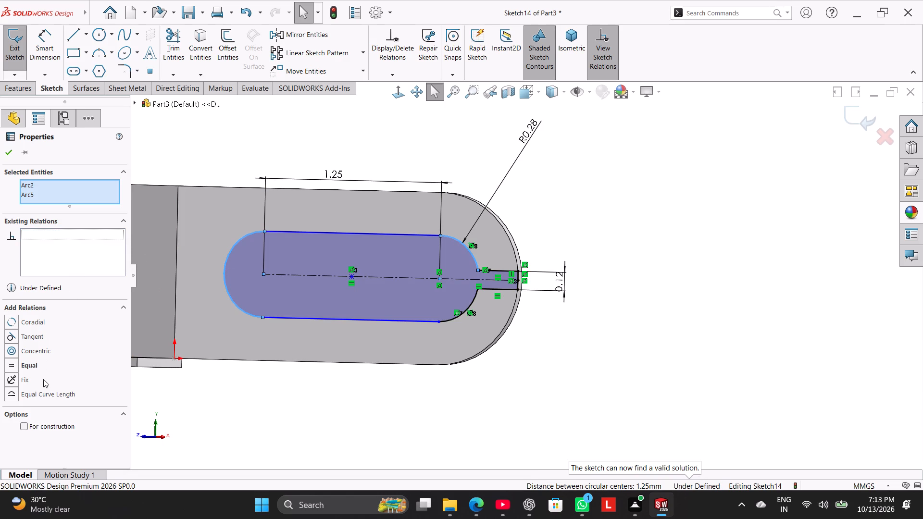
pyautogui.click(24, 368)
pyautogui.click(727, 172)
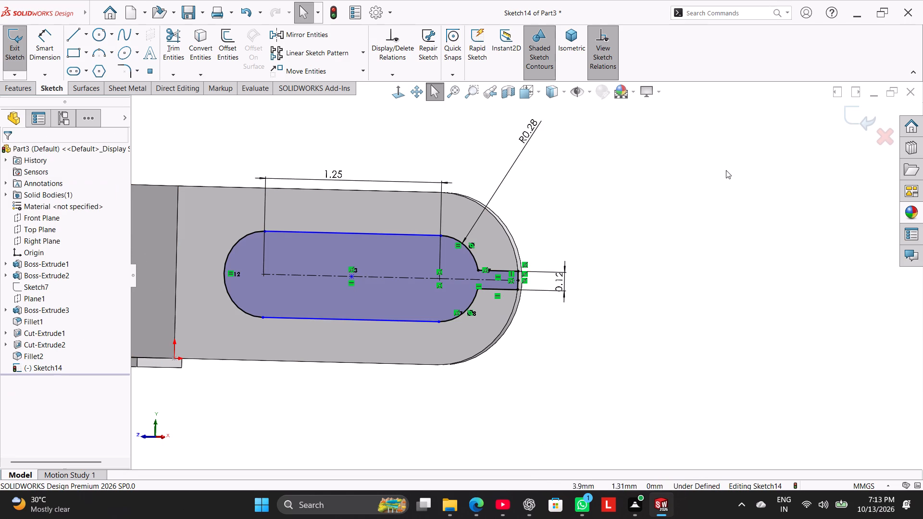
# Make the slot's two long straight sides symmetric about the slot's centreline.
pyautogui.keyDown('ctrl'); pyautogui.click(412, 319); pyautogui.keyUp('ctrl')
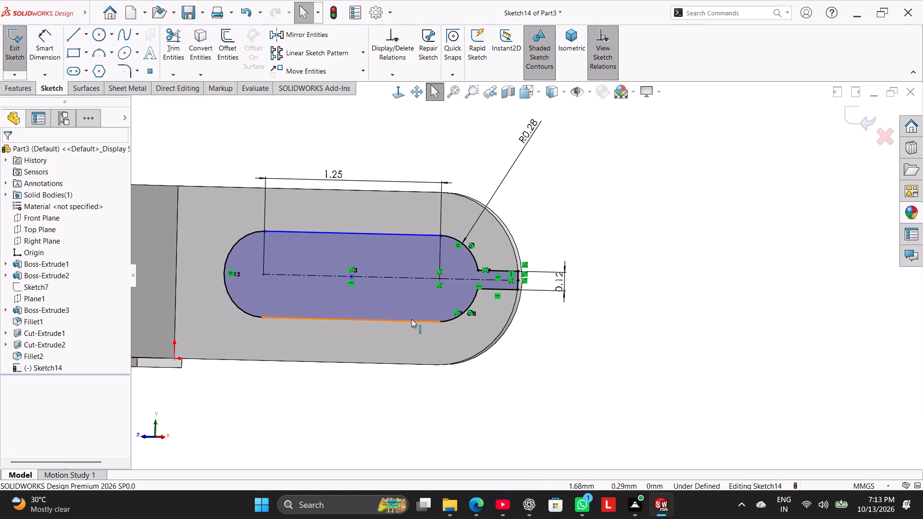
pyautogui.keyDown('ctrl'); pyautogui.click(407, 279); pyautogui.keyUp('ctrl')
pyautogui.keyDown('ctrl'); pyautogui.click(393, 232); pyautogui.keyUp('ctrl')
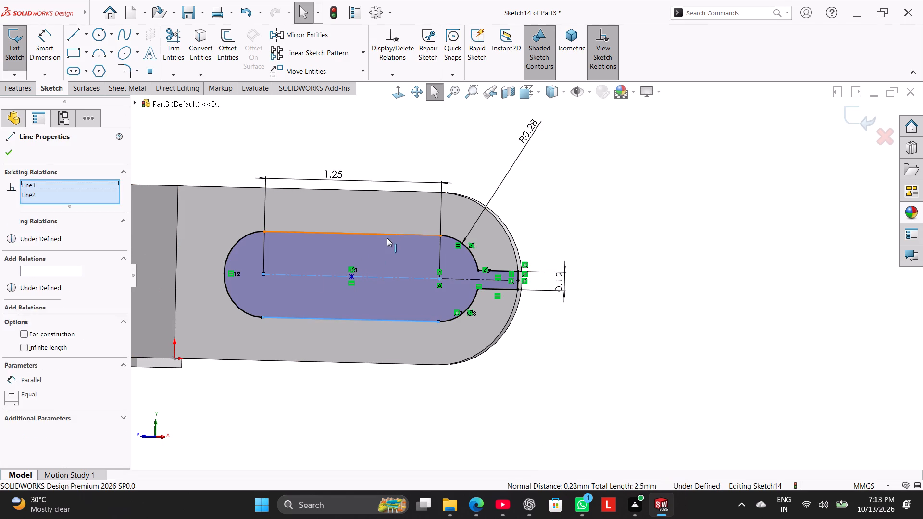
pyautogui.click(34, 404)
pyautogui.click(724, 163)
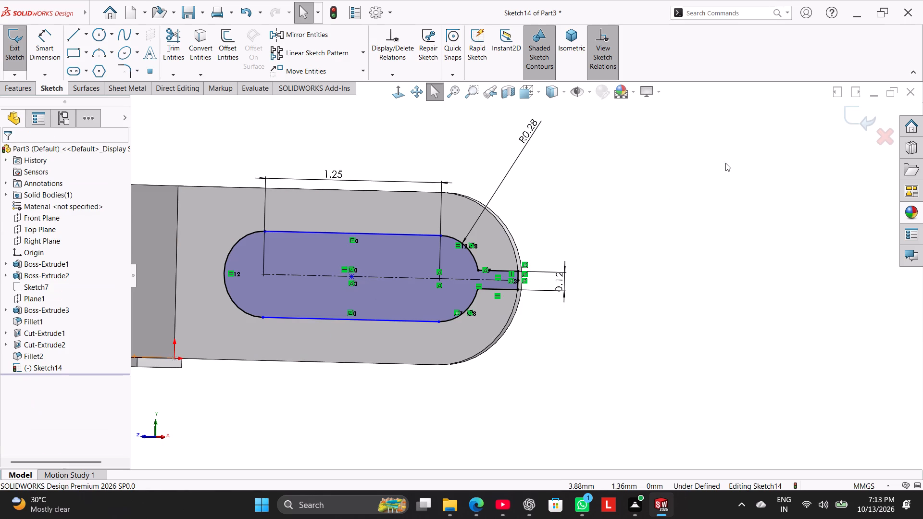
# Make the slot's upper straight side tangent to the arc at the slot's inner end.
pyautogui.scroll(-2, 287, 243)
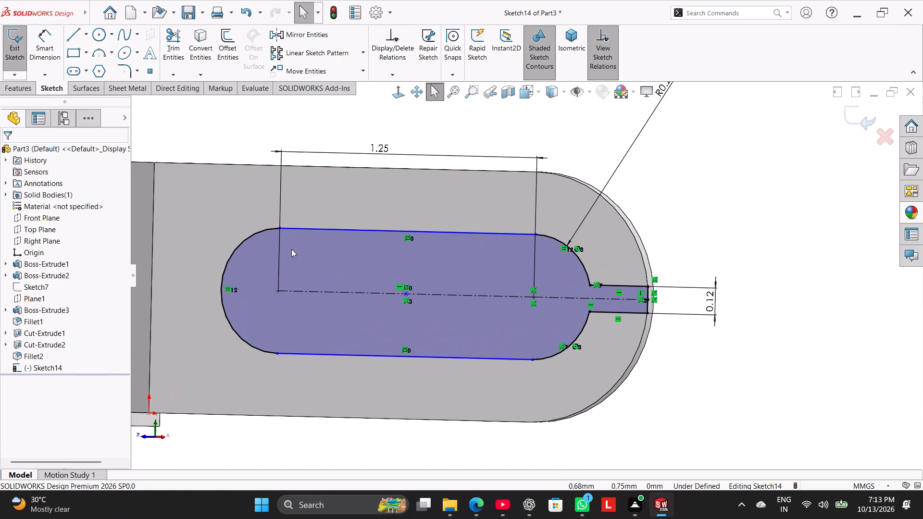
pyautogui.rightClick(406, 294)
pyautogui.click(472, 420)
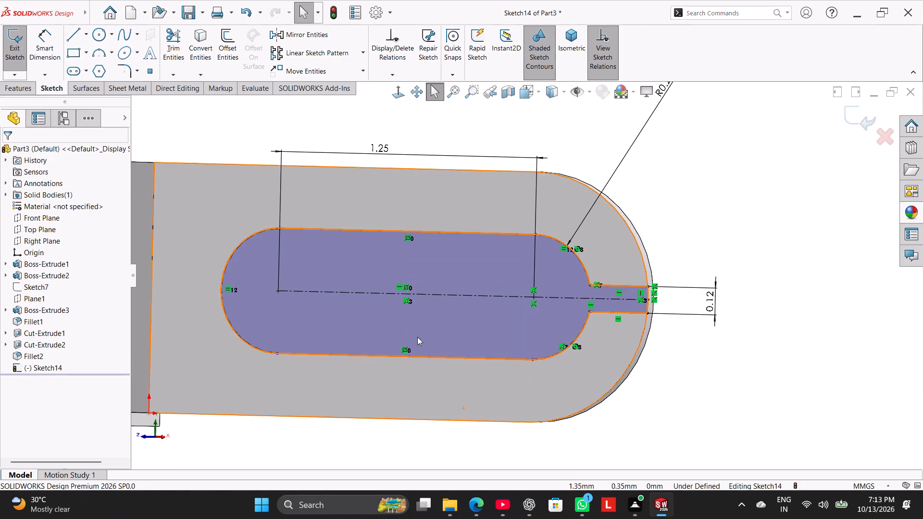
pyautogui.scroll(2, 346, 293)
pyautogui.scroll(-5, 357, 247)
pyautogui.keyDown('ctrl'); pyautogui.click(431, 246); pyautogui.keyUp('ctrl')
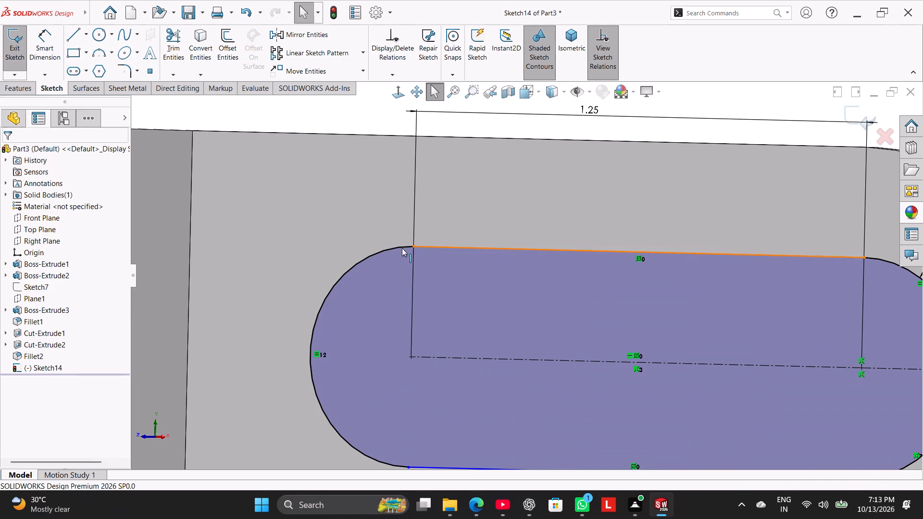
pyautogui.keyDown('ctrl'); pyautogui.click(396, 248); pyautogui.keyUp('ctrl')
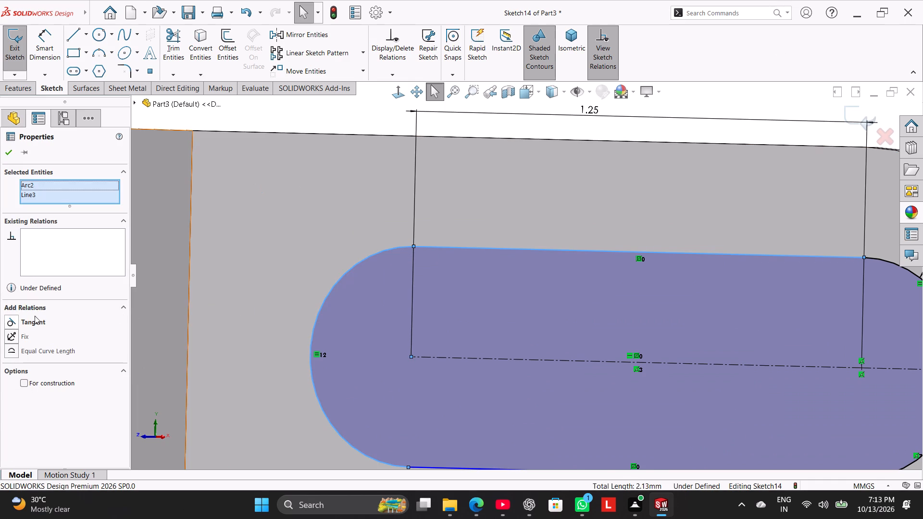
pyautogui.click(35, 321)
pyautogui.scroll(6, 358, 334)
pyautogui.click(362, 199)
# Make the slot's upper straight side tangent to the 0.28 mm radius arc at the slot's outer end.
pyautogui.scroll(-3, 605, 311)
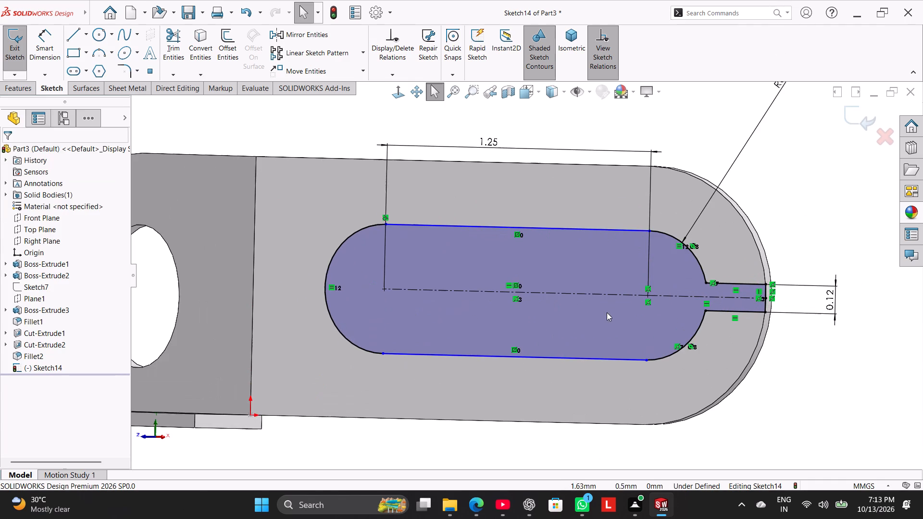
pyautogui.keyDown('ctrl'); pyautogui.click(665, 234); pyautogui.keyUp('ctrl')
pyautogui.keyDown('ctrl'); pyautogui.click(637, 230); pyautogui.keyUp('ctrl')
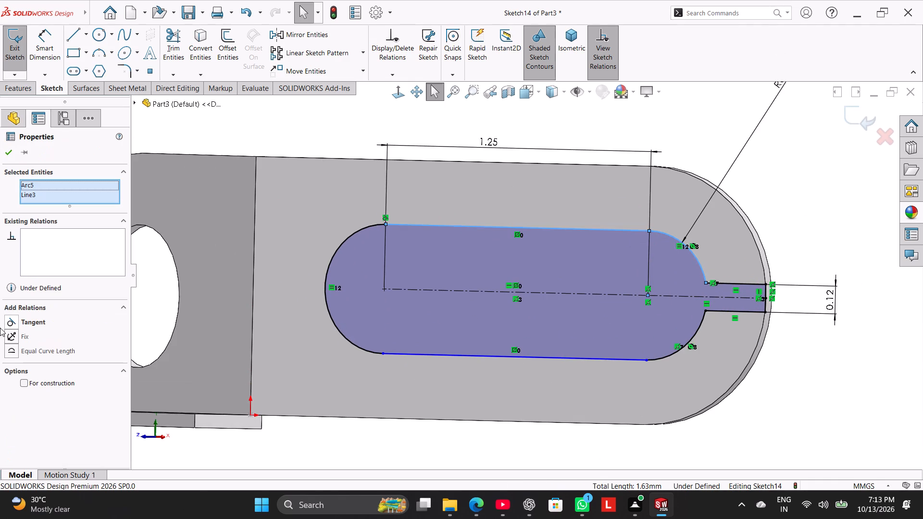
pyautogui.click(22, 322)
pyautogui.scroll(2, 667, 301)
pyautogui.click(751, 209)
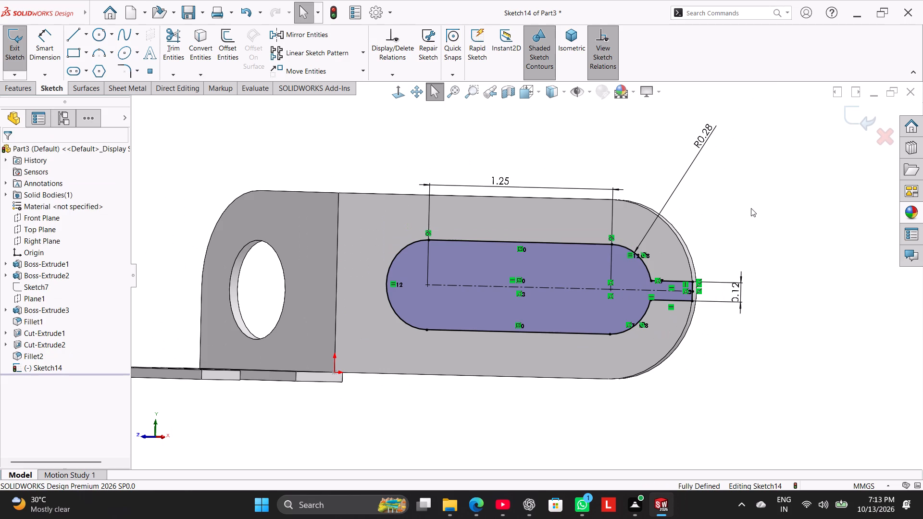
# Hide the sketch relation symbols.
pyautogui.click(607, 52)
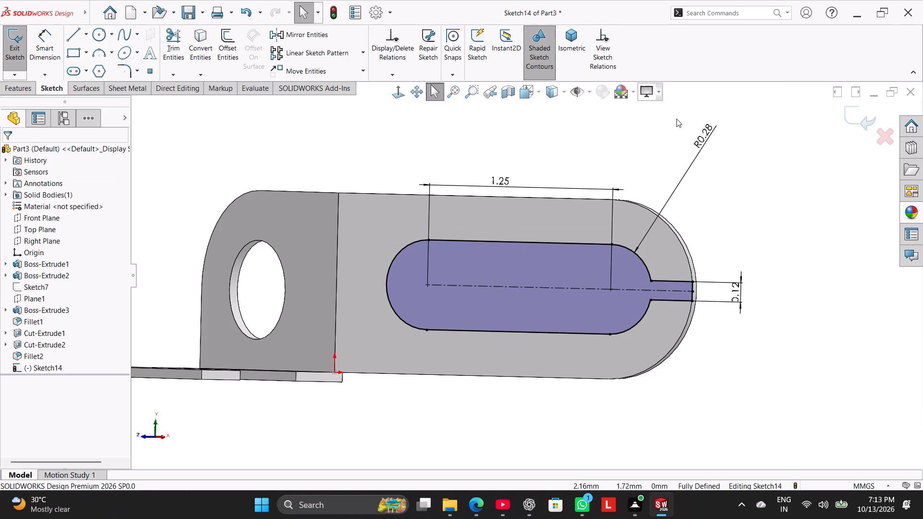
# Extrude-cut the joined slot and channel profile into the long plate with a blind depth of 0.06 mm.
pyautogui.scroll(-4, 708, 330)
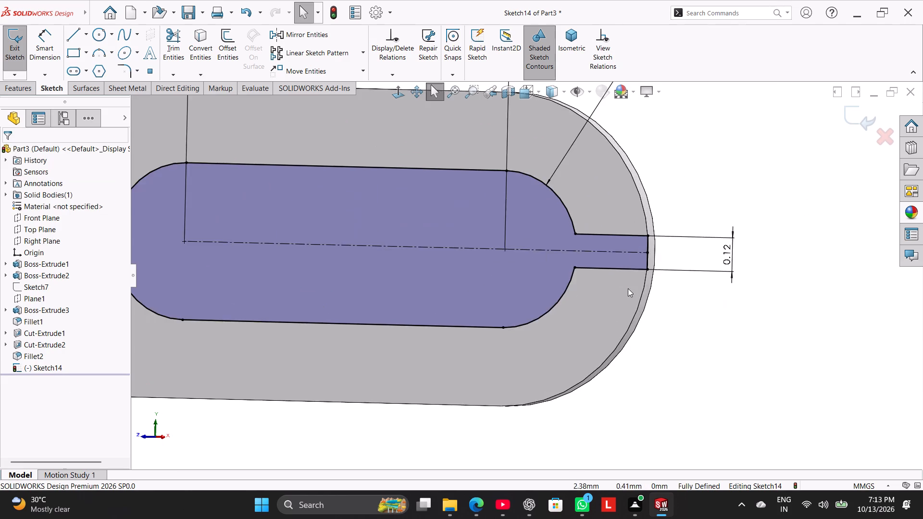
pyautogui.scroll(-2, 628, 288)
pyautogui.moveTo(711, 314); pyautogui.dragTo(669, 344, button='middle')
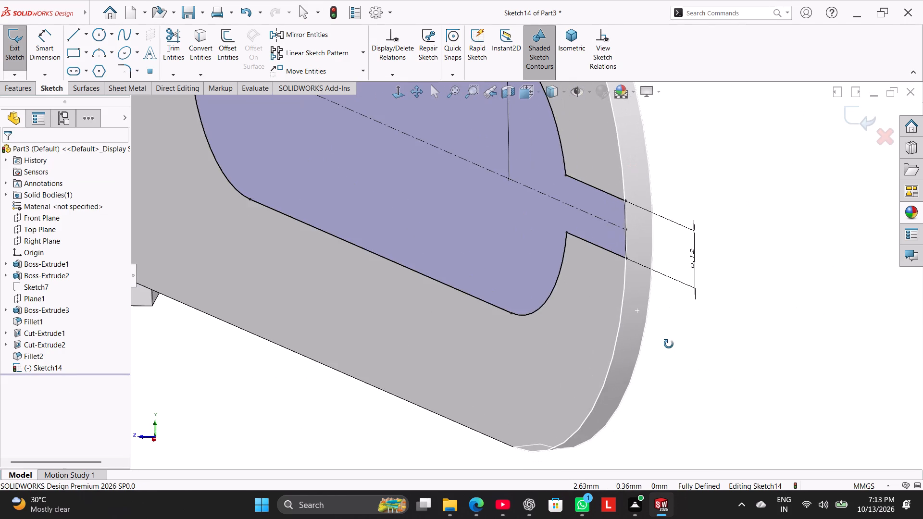
pyautogui.moveTo(669, 344); pyautogui.dragTo(697, 334, button='middle')
pyautogui.scroll(6, 485, 260)
pyautogui.scroll(2, 400, 218)
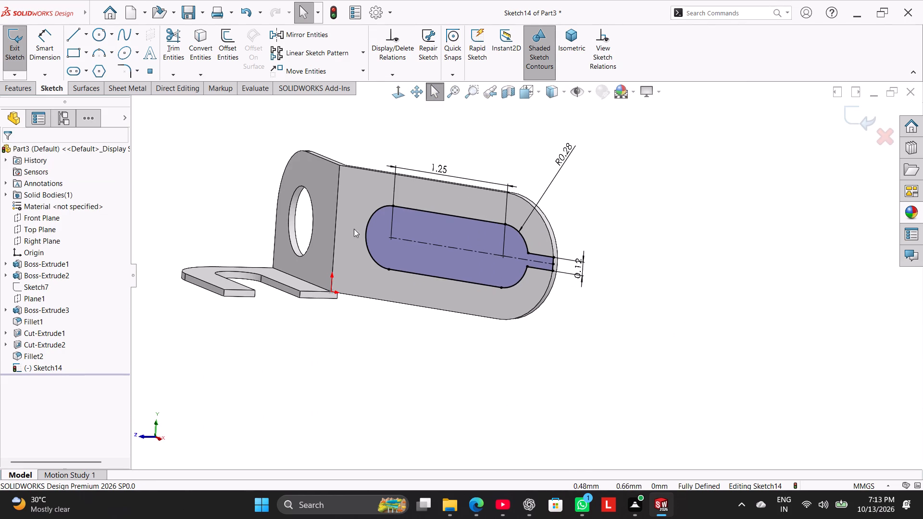
pyautogui.click(30, 91)
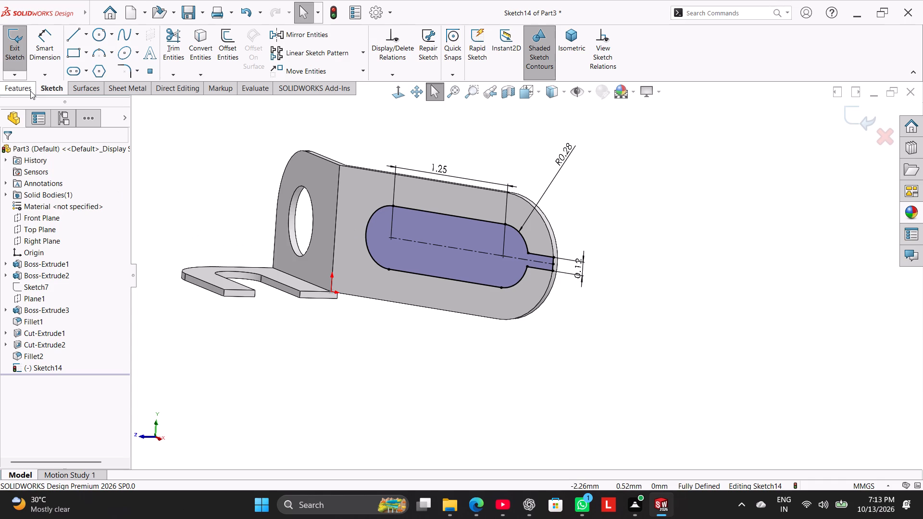
pyautogui.click(172, 52)
pyautogui.moveTo(222, 205); pyautogui.dragTo(184, 240, button='middle')
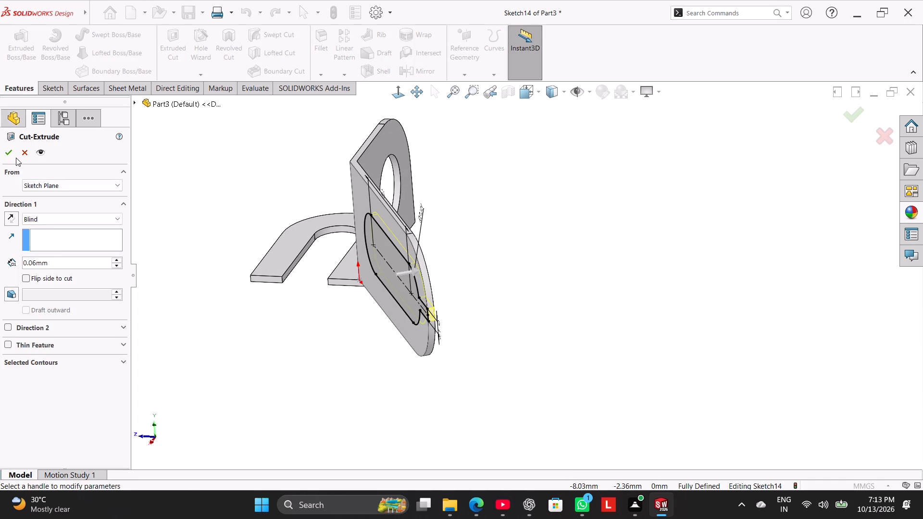
pyautogui.click(8, 154)
pyautogui.click(188, 318)
# Inspect the cut bracket from other angles and set it to the isometric view.
pyautogui.moveTo(251, 335); pyautogui.dragTo(282, 334, button='middle')
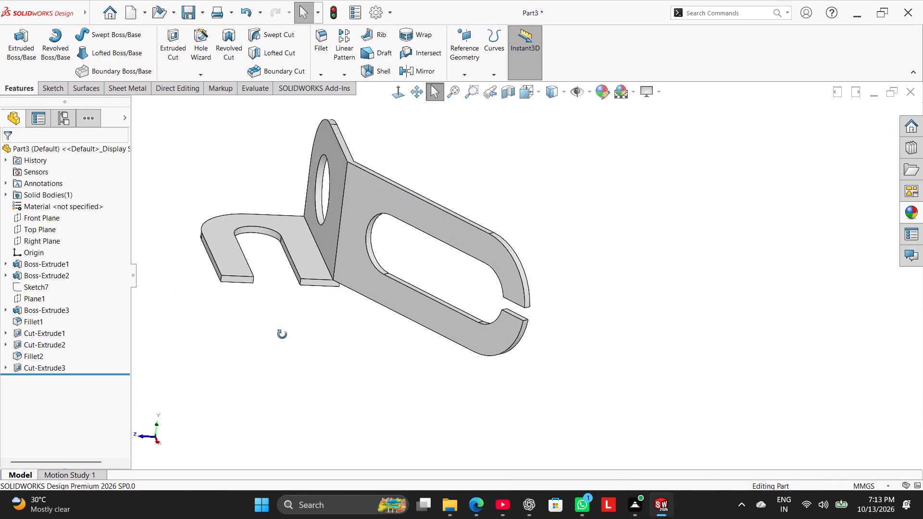
pyautogui.moveTo(282, 334); pyautogui.dragTo(260, 224, button='middle')
pyautogui.moveTo(226, 408); pyautogui.dragTo(435, 318, button='right')
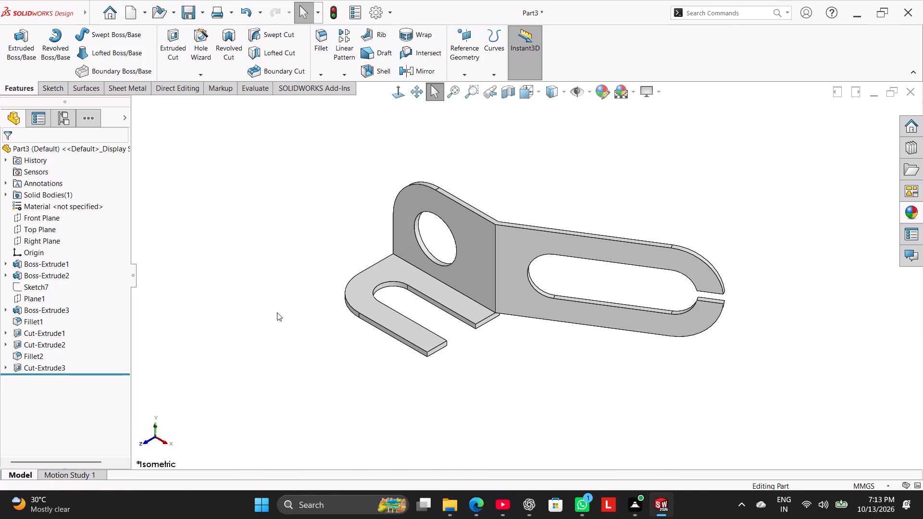
pyautogui.click(273, 309)
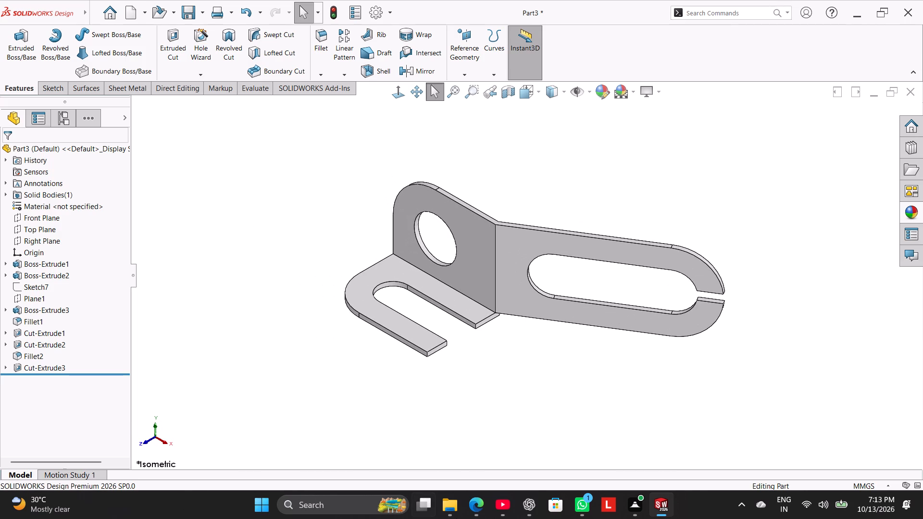
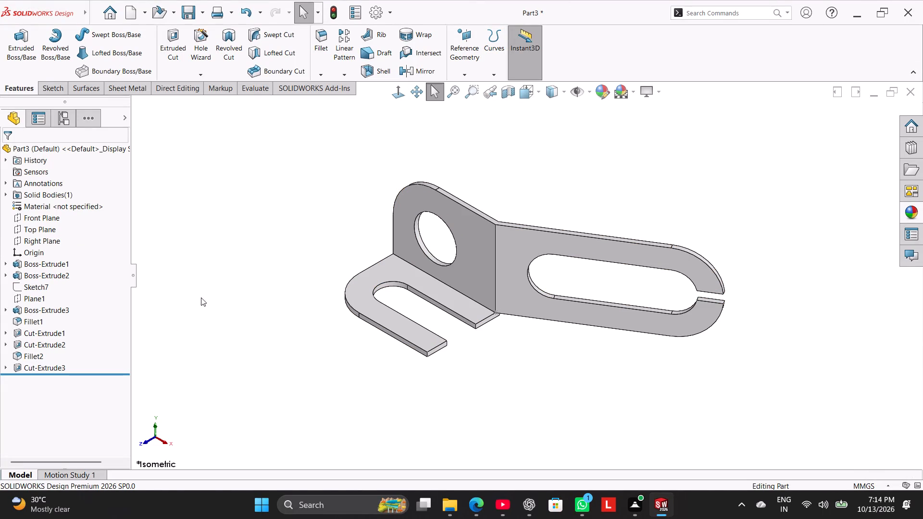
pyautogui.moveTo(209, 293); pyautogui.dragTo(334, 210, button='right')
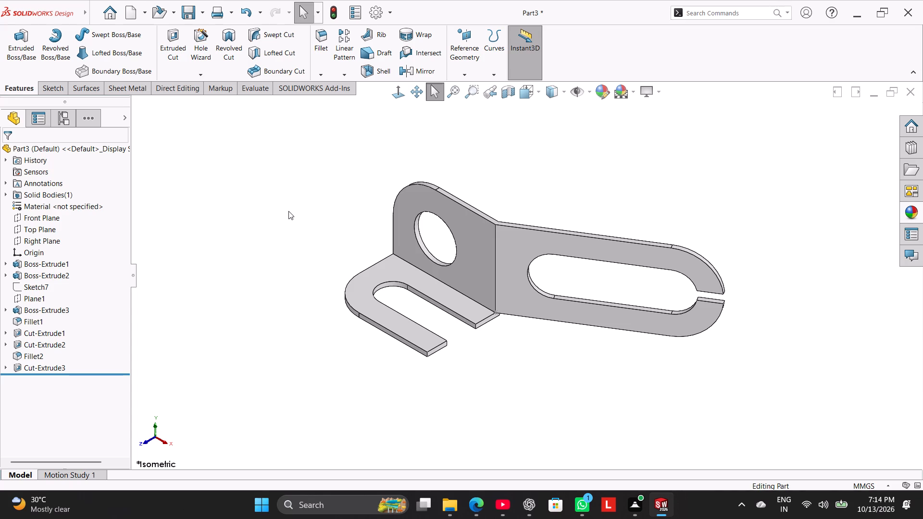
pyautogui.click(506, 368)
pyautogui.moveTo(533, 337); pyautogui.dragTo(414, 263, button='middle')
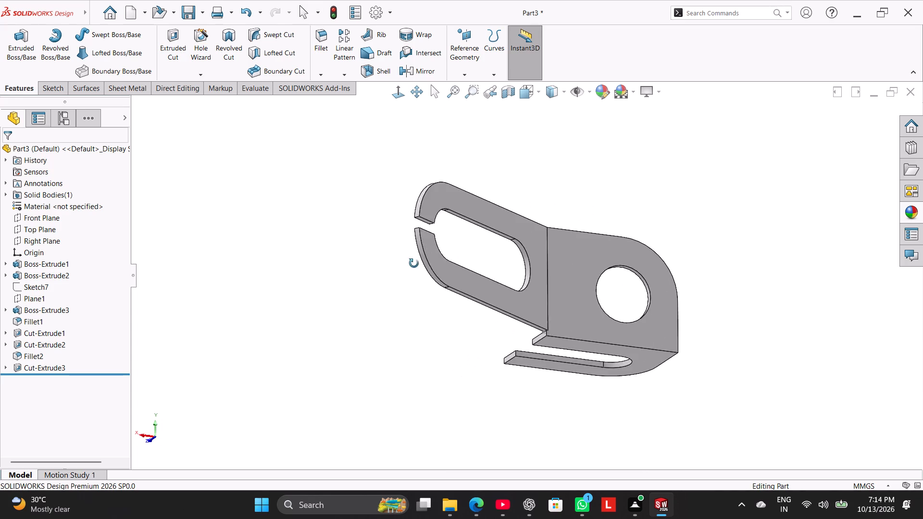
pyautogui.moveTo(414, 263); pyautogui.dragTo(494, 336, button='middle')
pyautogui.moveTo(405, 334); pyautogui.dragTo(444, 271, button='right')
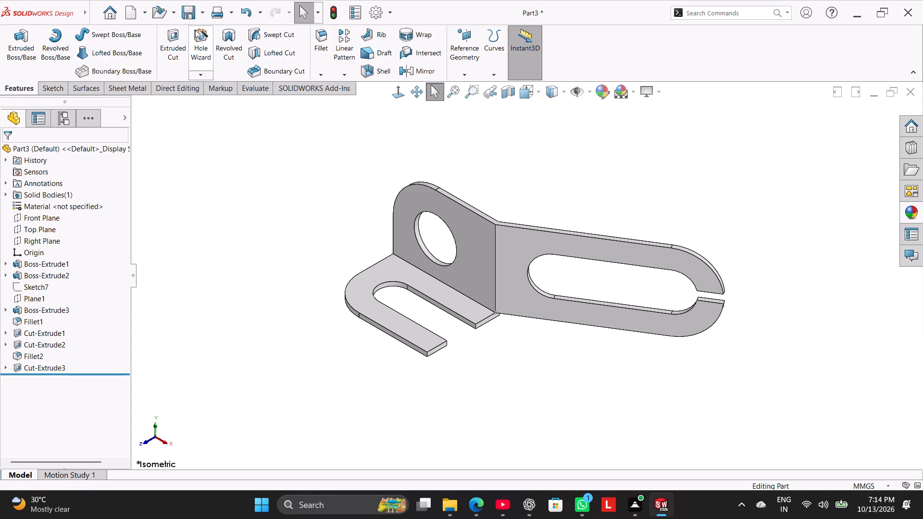
# Save the part as Mounting Clip in SOLIDWORKS Part format in the Worked folder.
pyautogui.click(191, 4)
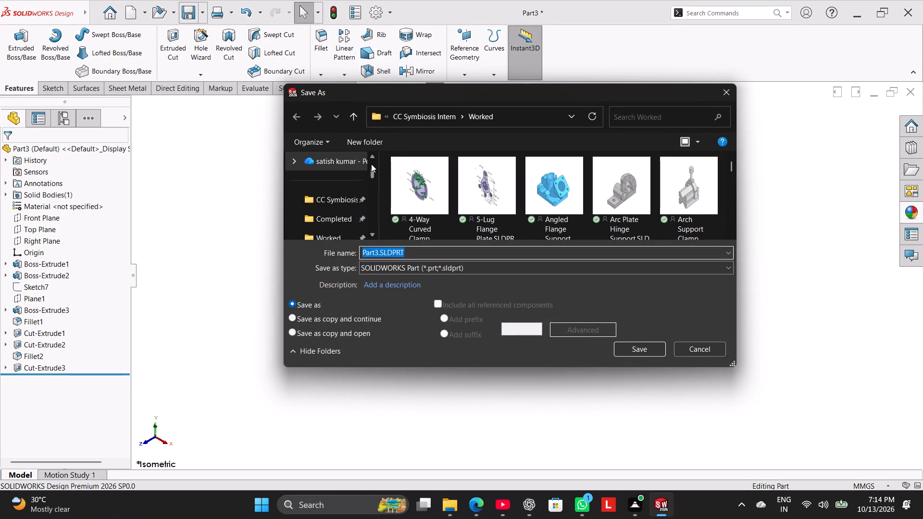
pyautogui.hotkey('ctrl', 'v')
pyautogui.click(650, 350)
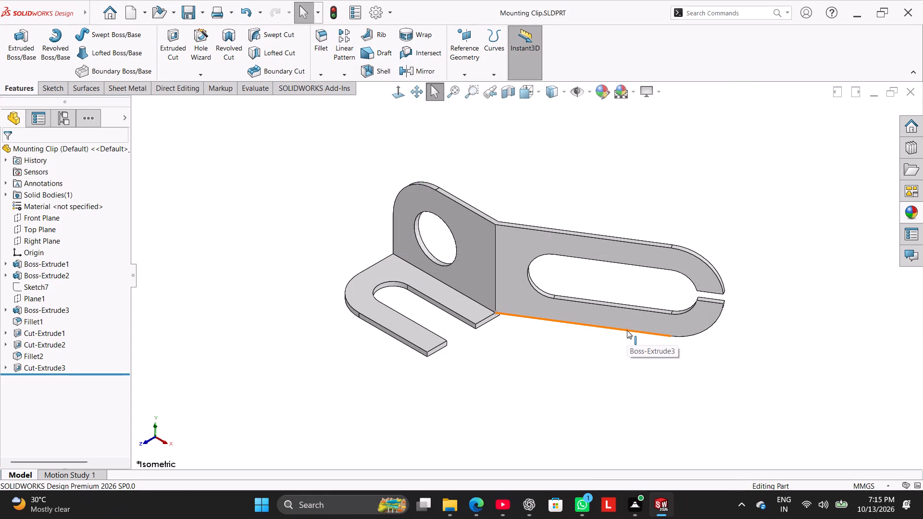
pyautogui.click(194, 8)
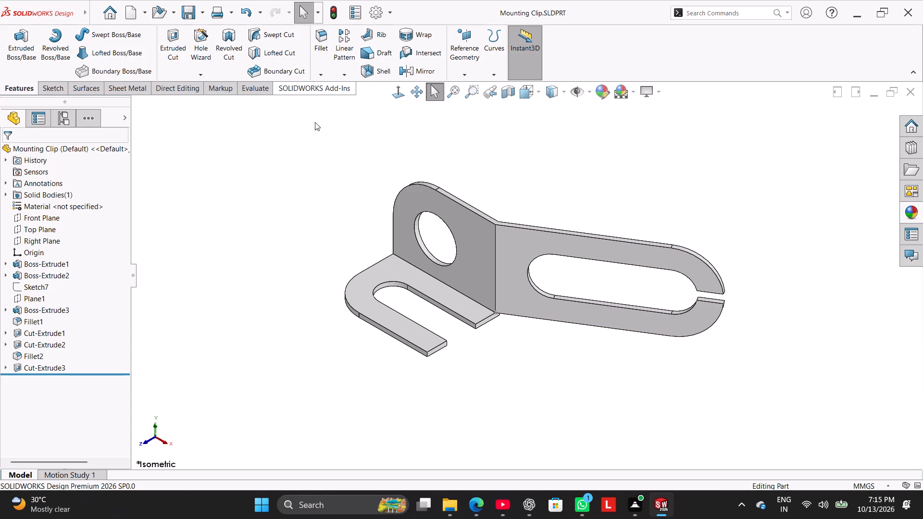
# Save a PDF copy of the part as Mounting Clip.pdf in the Worked folder.
pyautogui.click(202, 11)
pyautogui.click(214, 37)
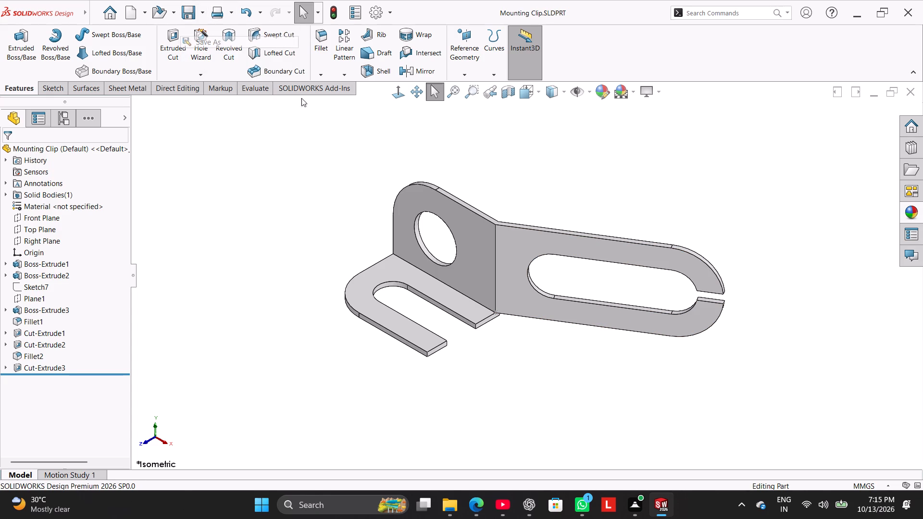
pyautogui.click(454, 269)
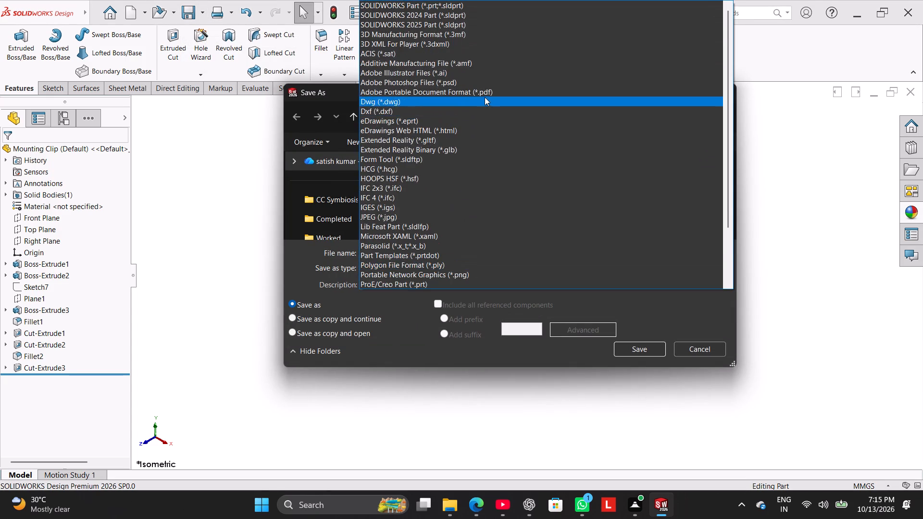
pyautogui.click(487, 91)
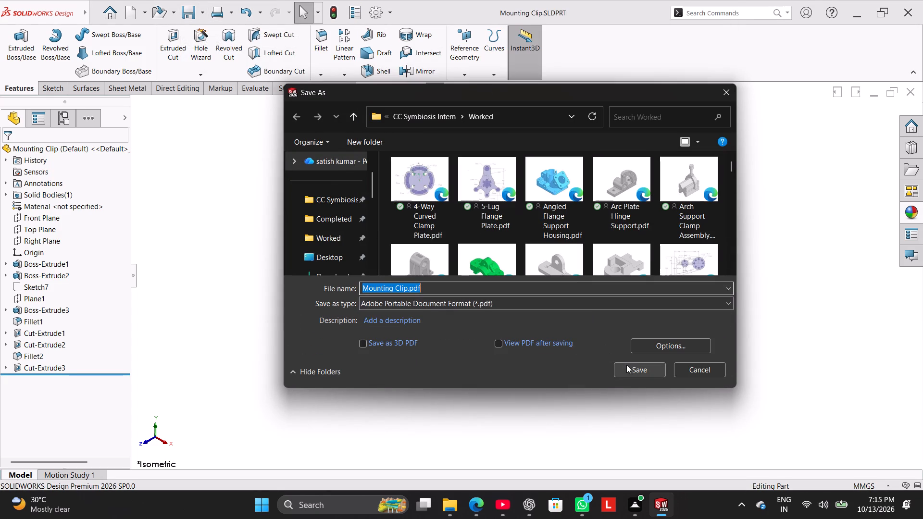
pyautogui.click(626, 365)
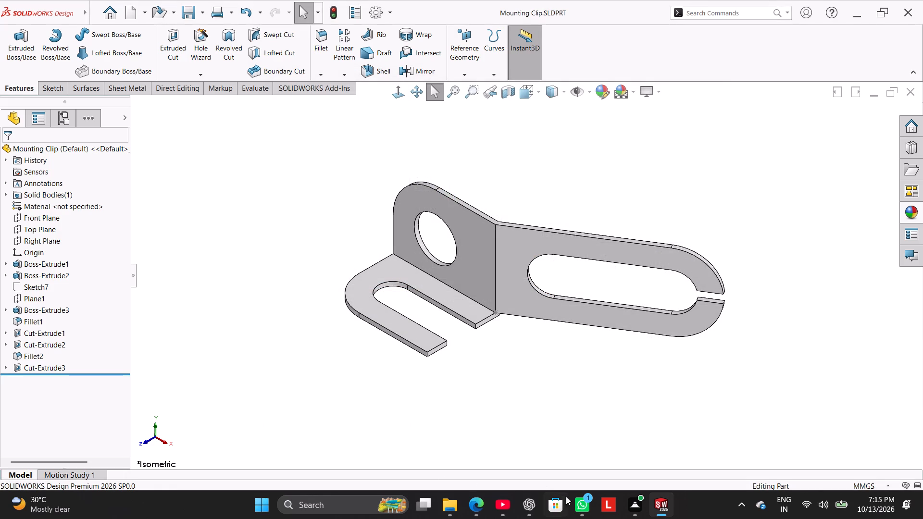